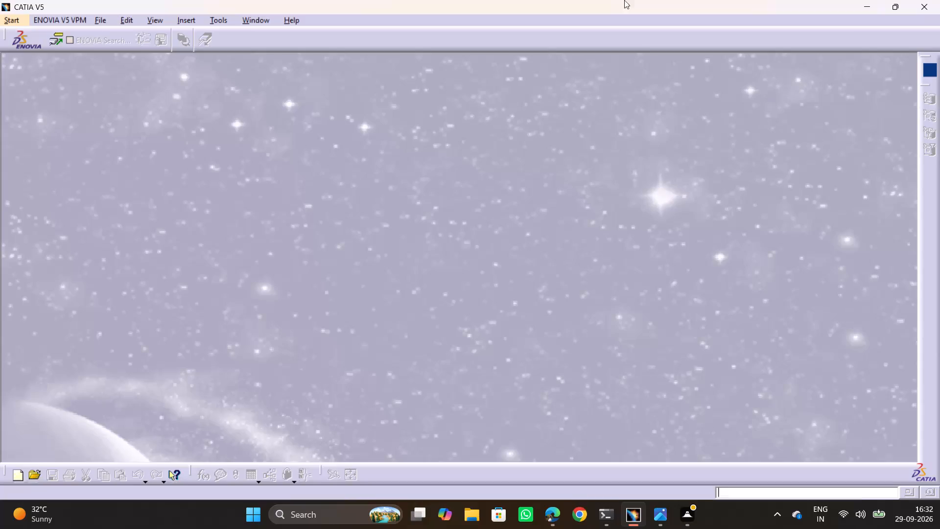
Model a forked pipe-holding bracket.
Create a new part named Part1 in the Part Design workbench, with hybrid design enabled.
{"action": "left_click", "coordinate": [7, 20]}
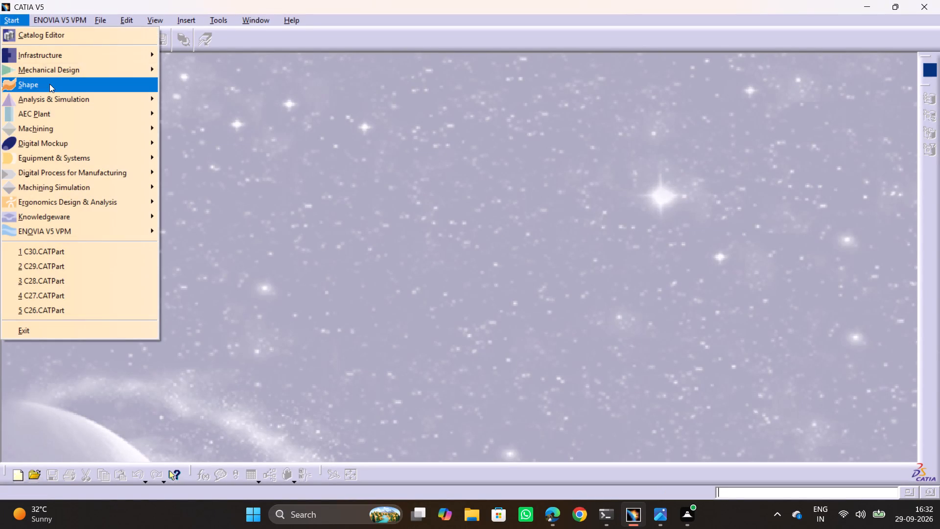
{"action": "left_click", "coordinate": [52, 73]}
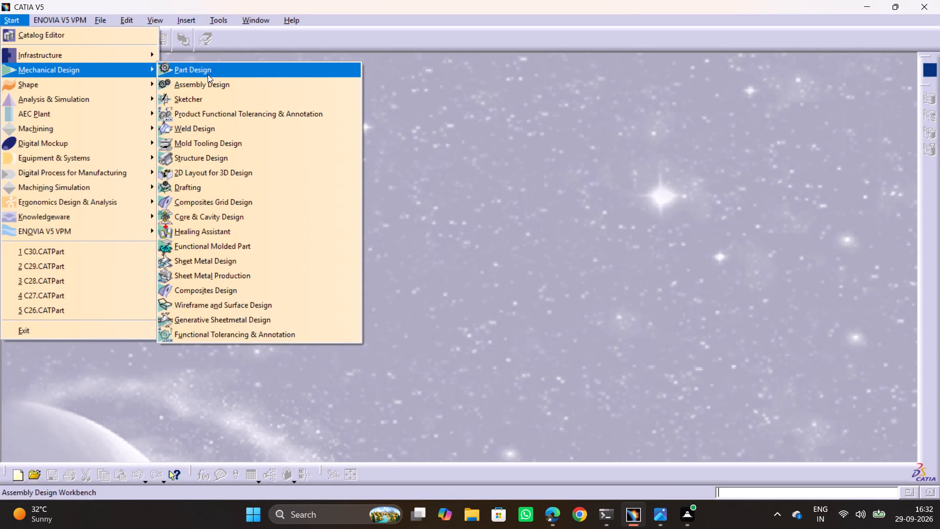
{"action": "left_click", "coordinate": [208, 74]}
{"action": "key", "text": "Return"}
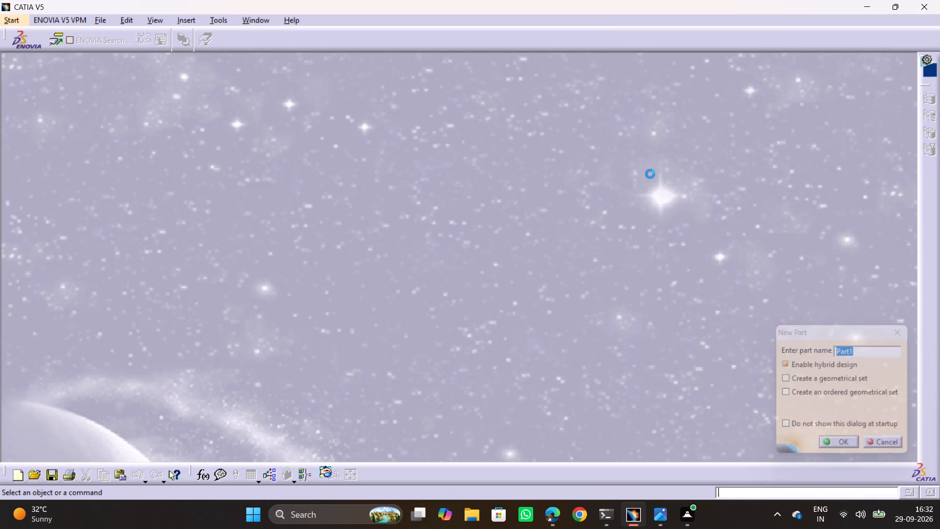
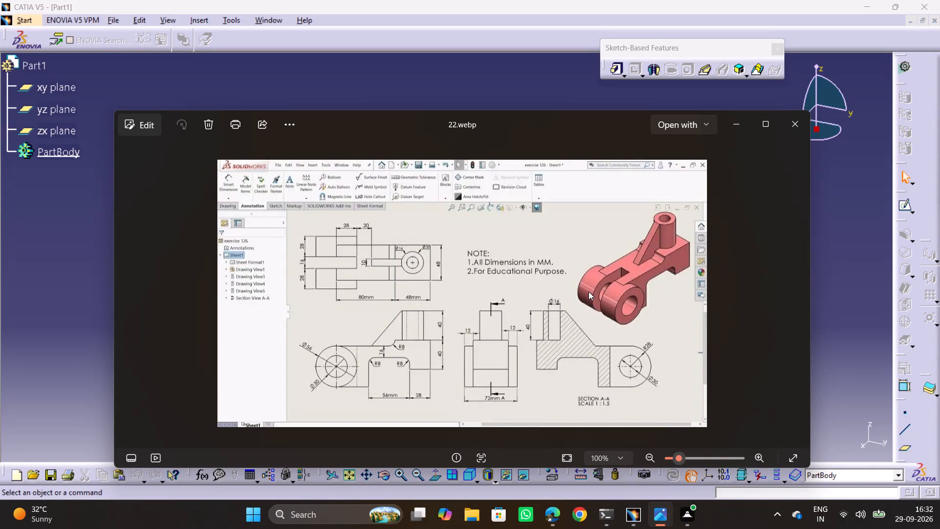
Examine the front view of the reference drawing 22.webp for the bracket's shape and dimensions.
{"action": "scroll", "coordinate": [588, 291], "scroll_direction": "down", "scroll_amount": 3}
{"action": "scroll", "coordinate": [347, 384], "scroll_direction": "up", "scroll_amount": 8}
{"action": "middle_click_drag", "start_coordinate": [346, 381], "coordinate": [465, 243]}
{"action": "scroll", "coordinate": [475, 246], "scroll_direction": "up", "scroll_amount": 1}
{"action": "middle_click_drag", "start_coordinate": [447, 307], "coordinate": [435, 301]}
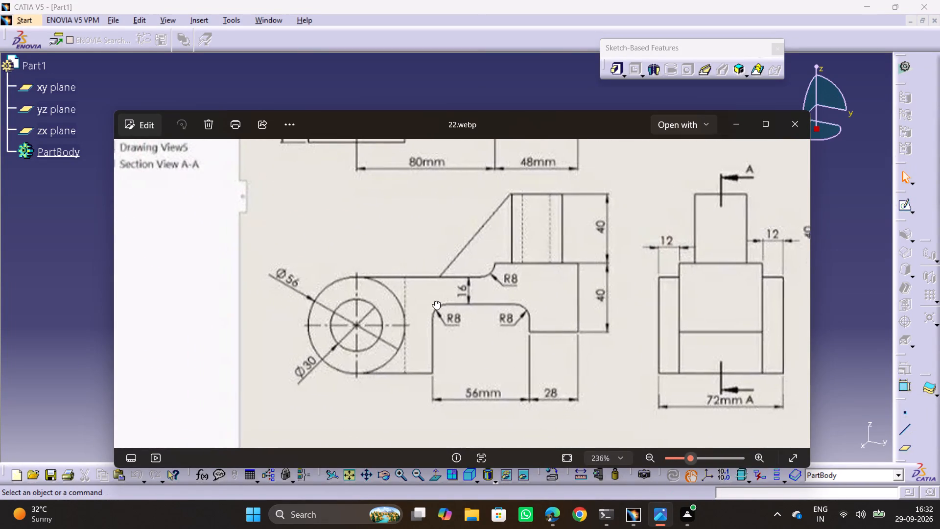
{"action": "middle_click_drag", "start_coordinate": [435, 301], "coordinate": [375, 298]}
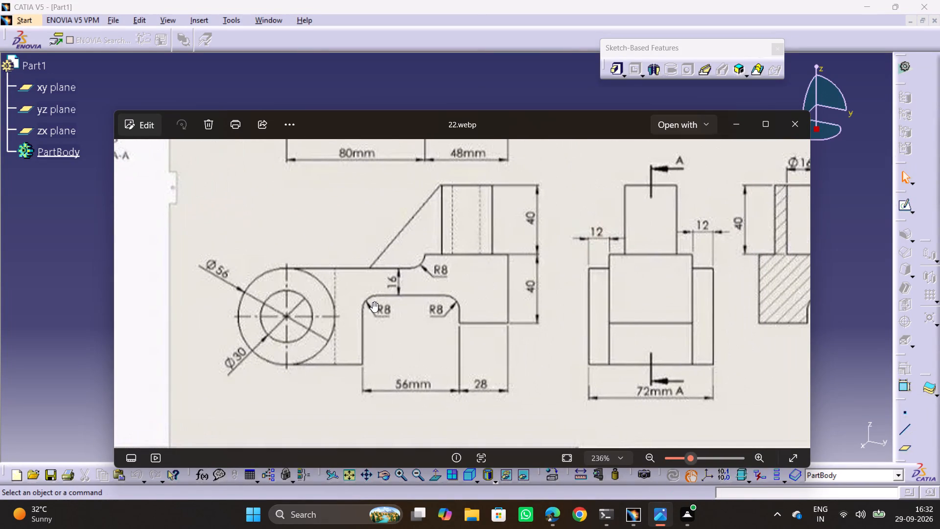
{"action": "key", "text": "alt+Tab"}
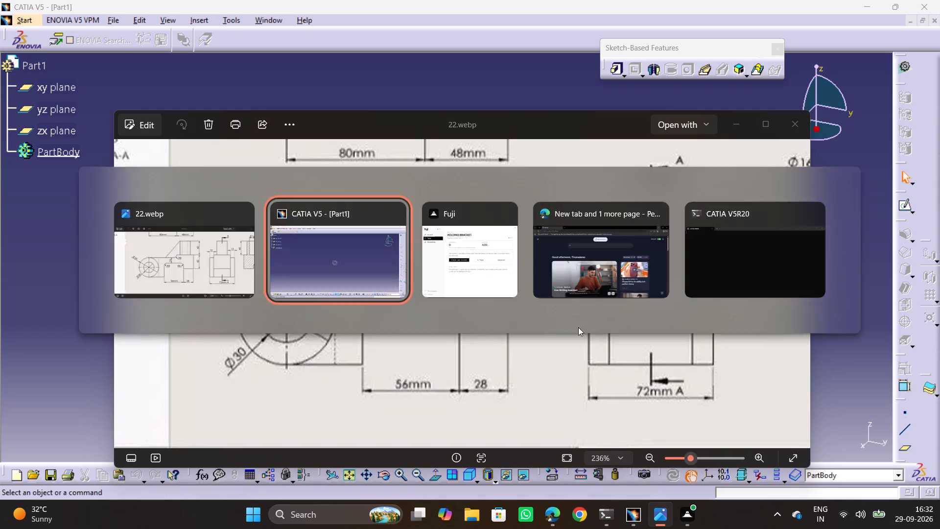
{"action": "key", "text": "alt+Tab"}
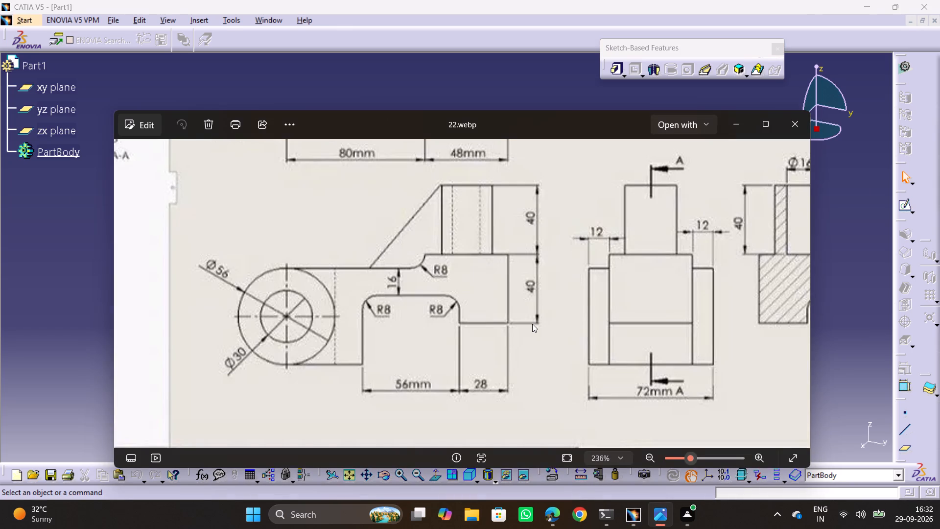
{"action": "key", "text": "alt+Tab"}
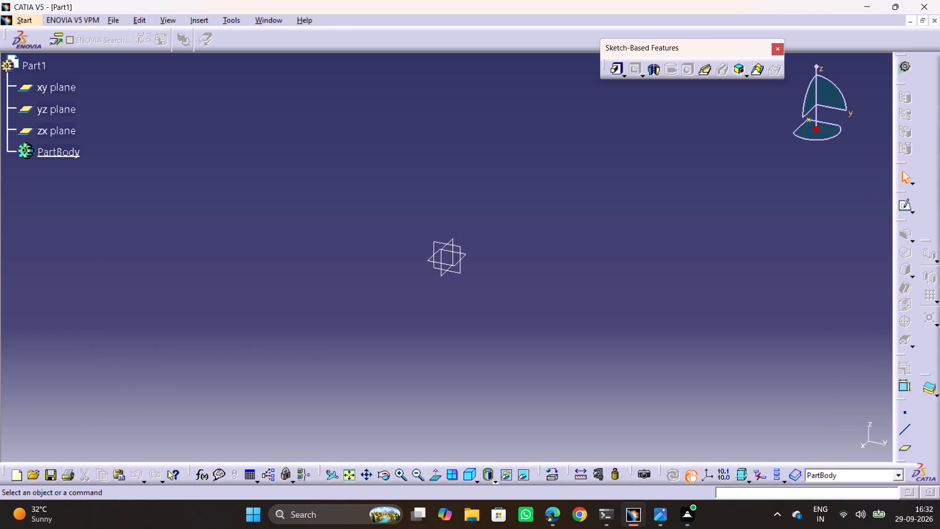
Start a sketch on the yz plane.
{"action": "left_click", "coordinate": [458, 248]}
{"action": "left_click", "coordinate": [900, 205]}
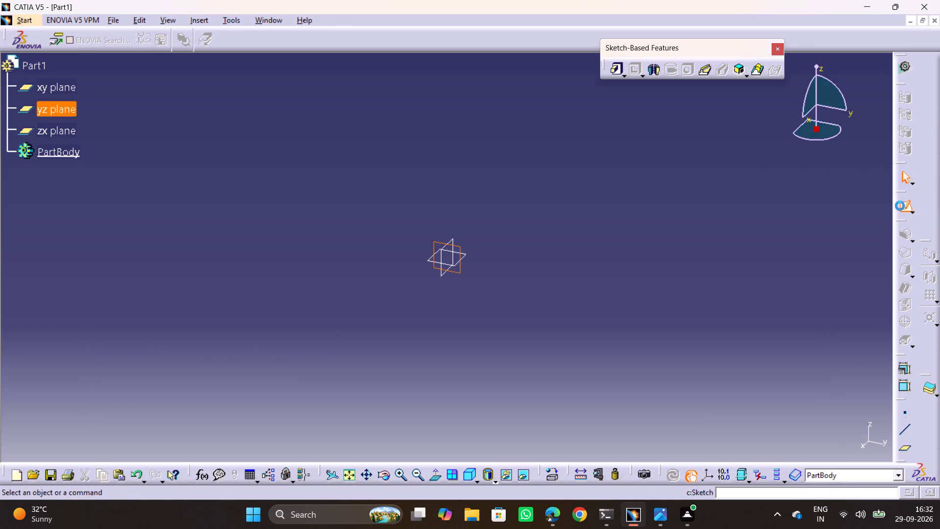
Sketch a circle centred on the origin with a radius of about 73 mm.
{"action": "middle_click_drag", "start_coordinate": [606, 262], "coordinate": [371, 355]}
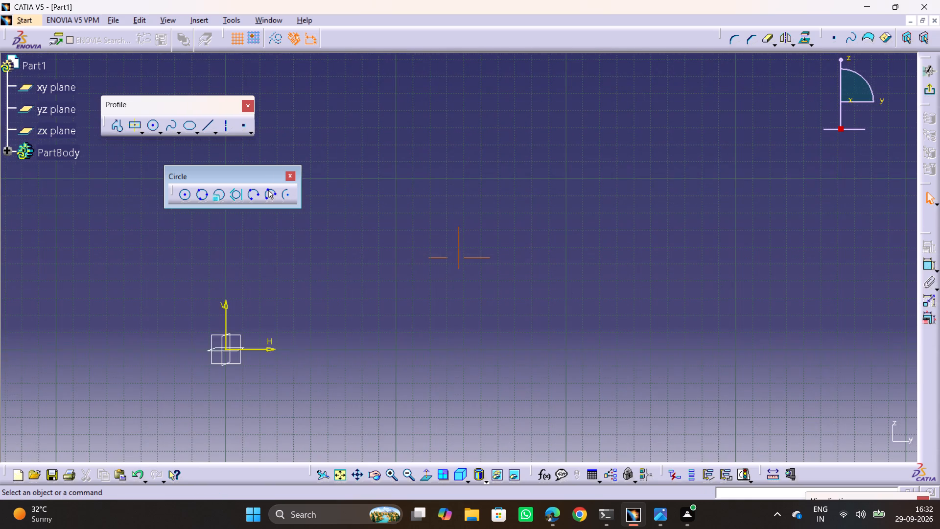
{"action": "middle_click_drag", "start_coordinate": [371, 355], "coordinate": [374, 354]}
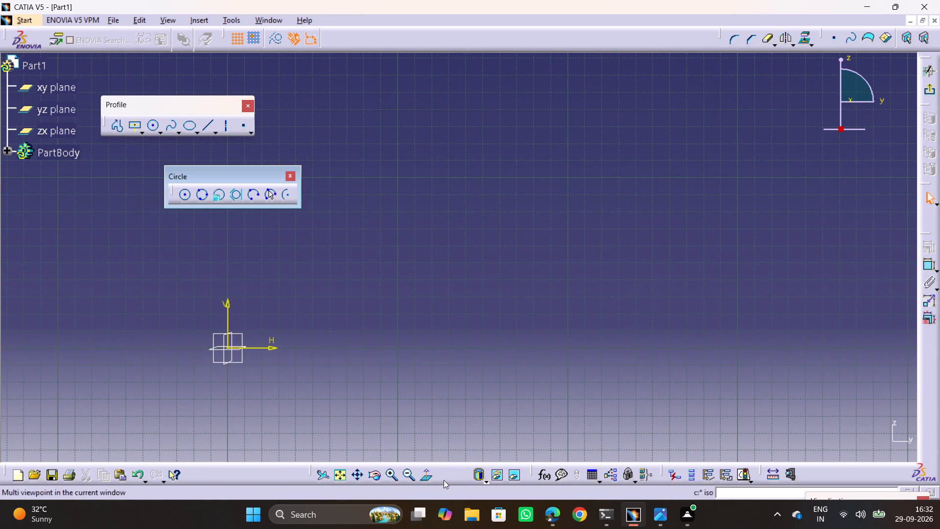
{"action": "left_click", "coordinate": [433, 482]}
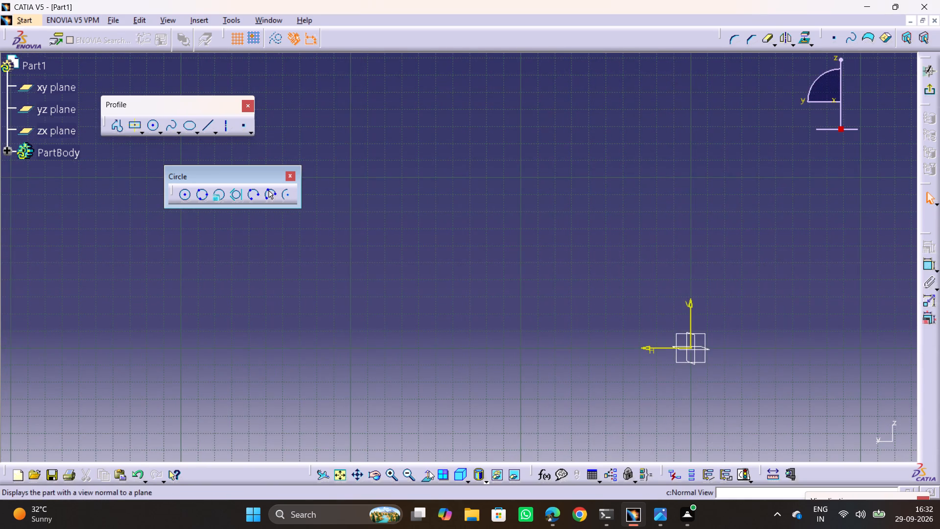
{"action": "left_click", "coordinate": [429, 471]}
{"action": "left_click", "coordinate": [337, 481]}
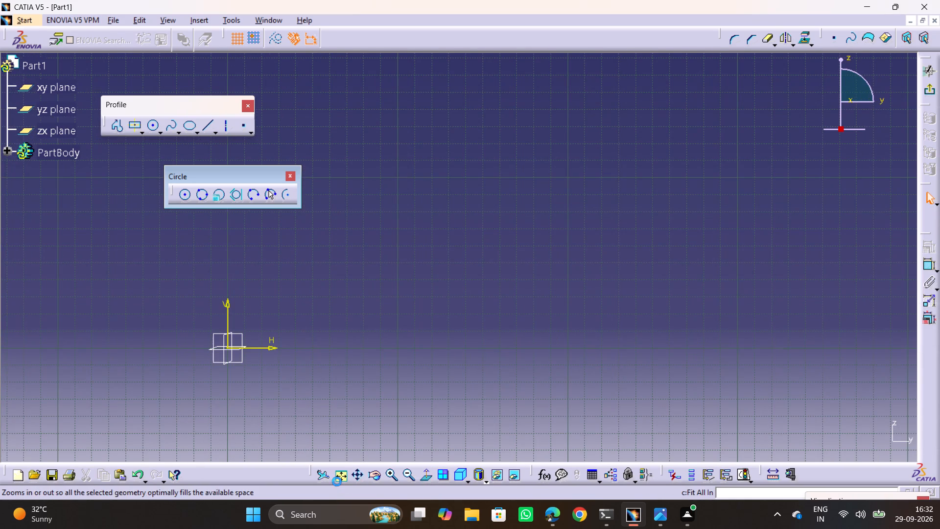
{"action": "middle_click_drag", "start_coordinate": [553, 271], "coordinate": [529, 433], "text": "ctrl"}
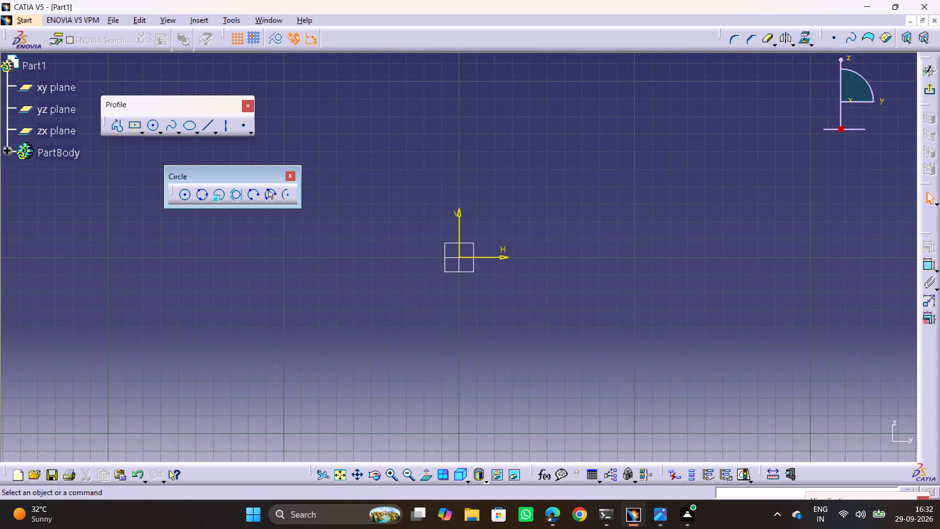
{"action": "middle_click_drag", "start_coordinate": [529, 433], "coordinate": [528, 434], "text": "ctrl"}
{"action": "left_click", "coordinate": [183, 197]}
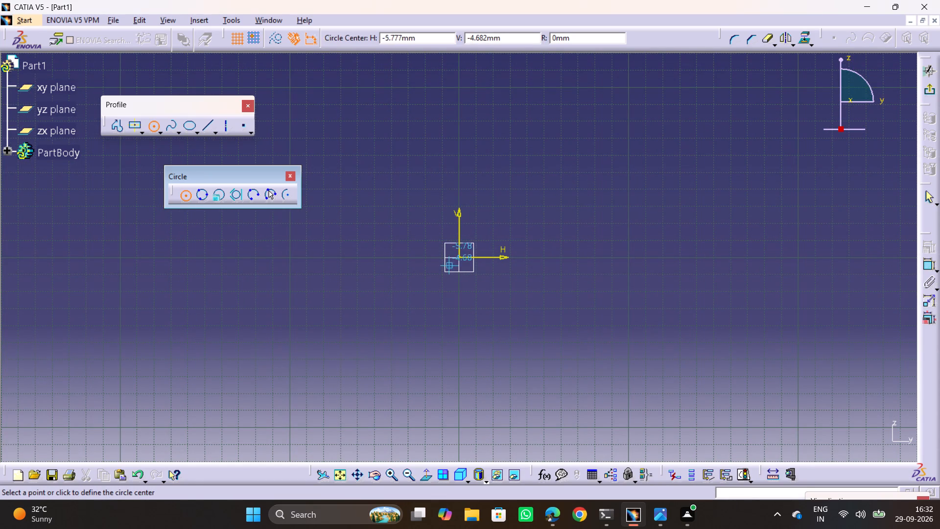
{"action": "left_click", "coordinate": [458, 257]}
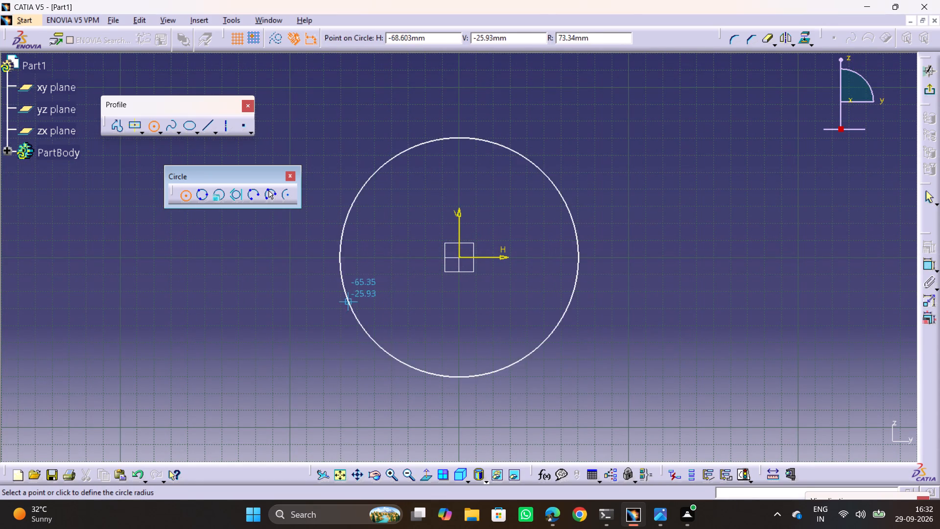
{"action": "left_click", "coordinate": [341, 302]}
Add a radius dimension to the circle and set it to 26 mm.
{"action": "left_click", "coordinate": [924, 264]}
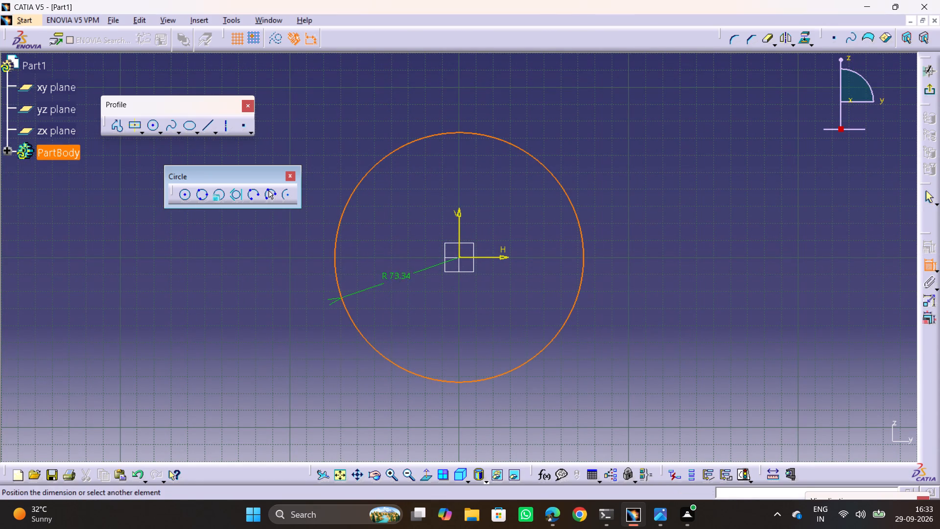
{"action": "left_click", "coordinate": [392, 280]}
{"action": "left_click", "coordinate": [391, 280]}
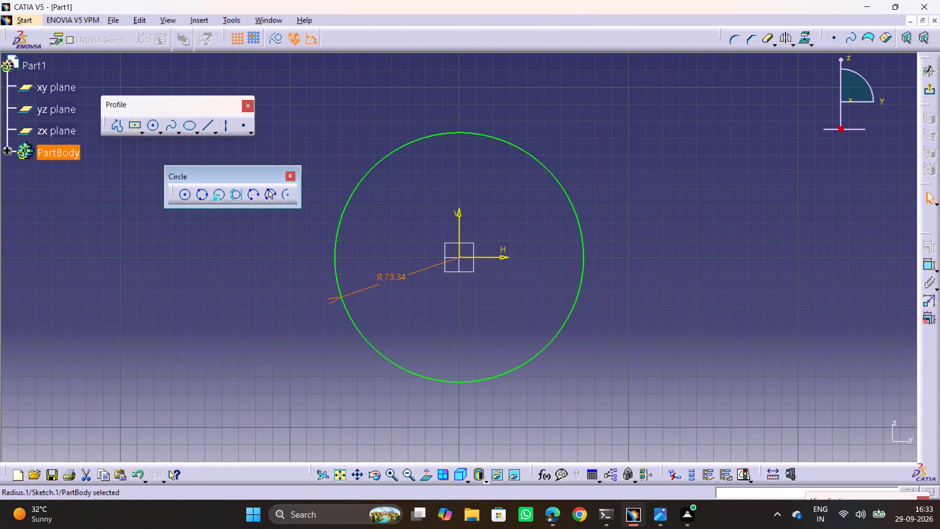
{"action": "double_click", "coordinate": [391, 280]}
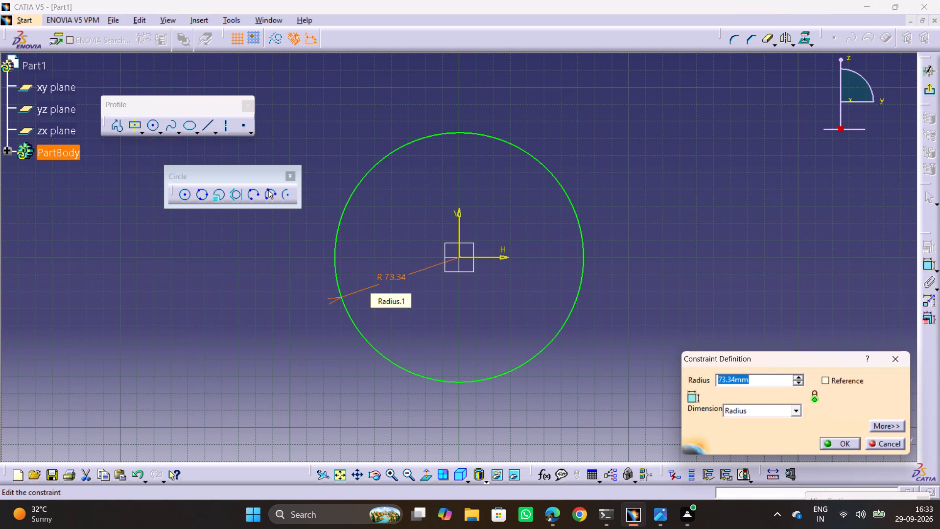
{"action": "type", "text": "26"}
{"action": "key", "text": "Return"}
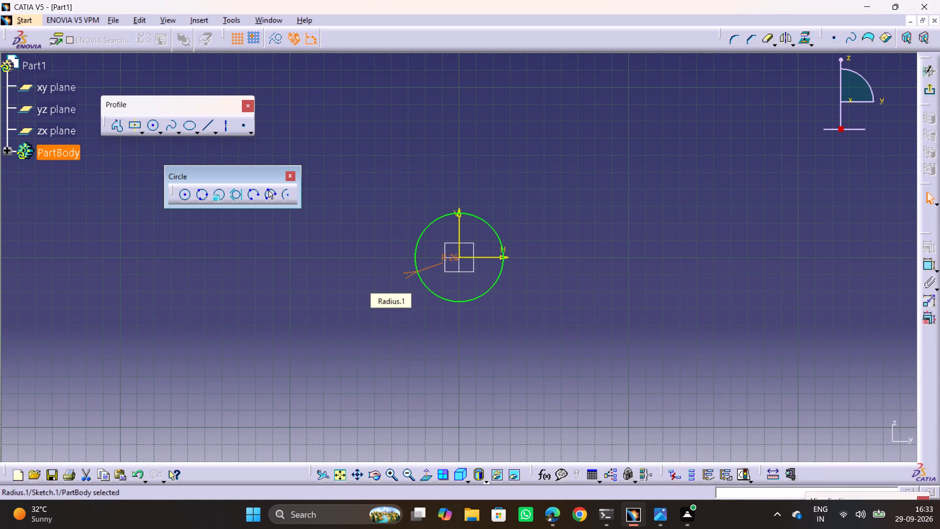
{"action": "left_click", "coordinate": [660, 323]}
Check the diameter of the bracket's outer boss circle in the reference drawing 22.webp, and return to the sketch.
{"action": "middle_click_drag", "start_coordinate": [566, 310], "coordinate": [565, 270], "text": "ctrl"}
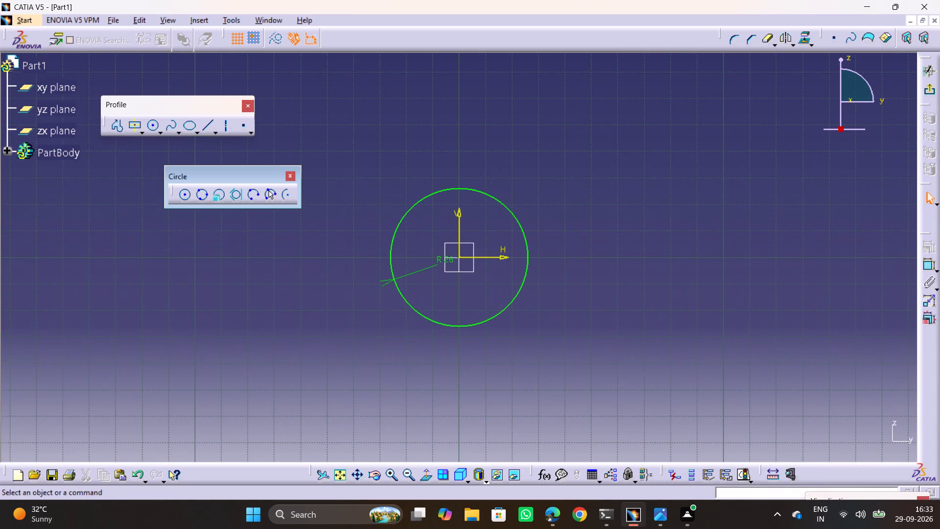
{"action": "middle_click_drag", "start_coordinate": [596, 274], "coordinate": [601, 267], "text": "ctrl"}
{"action": "scroll", "coordinate": [596, 274], "scroll_direction": "up", "scroll_amount": 1, "text": "ctrl"}
{"action": "middle_click_drag", "start_coordinate": [618, 312], "coordinate": [595, 295], "text": "ctrl"}
{"action": "middle_click_drag", "start_coordinate": [616, 293], "coordinate": [558, 299]}
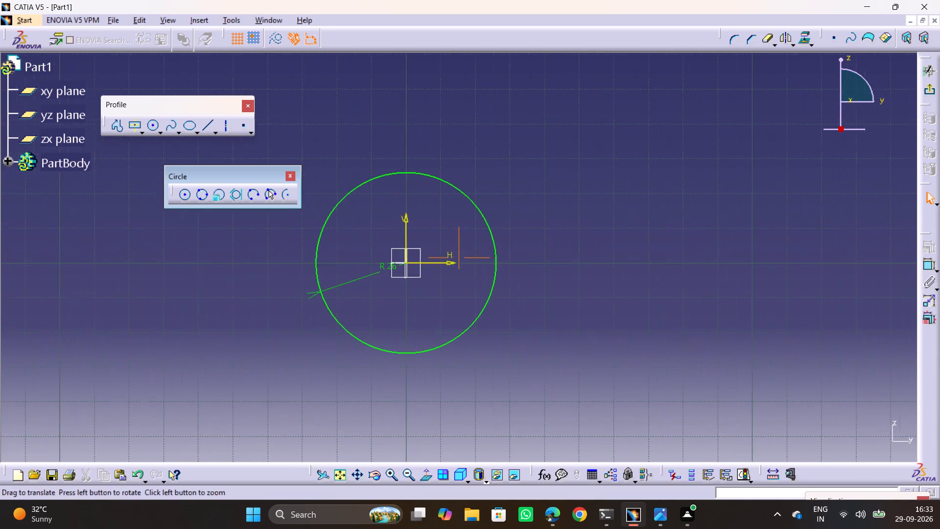
{"action": "middle_click_drag", "start_coordinate": [558, 299], "coordinate": [555, 300]}
{"action": "key", "text": "alt+Tab"}
{"action": "left_click", "coordinate": [251, 260]}
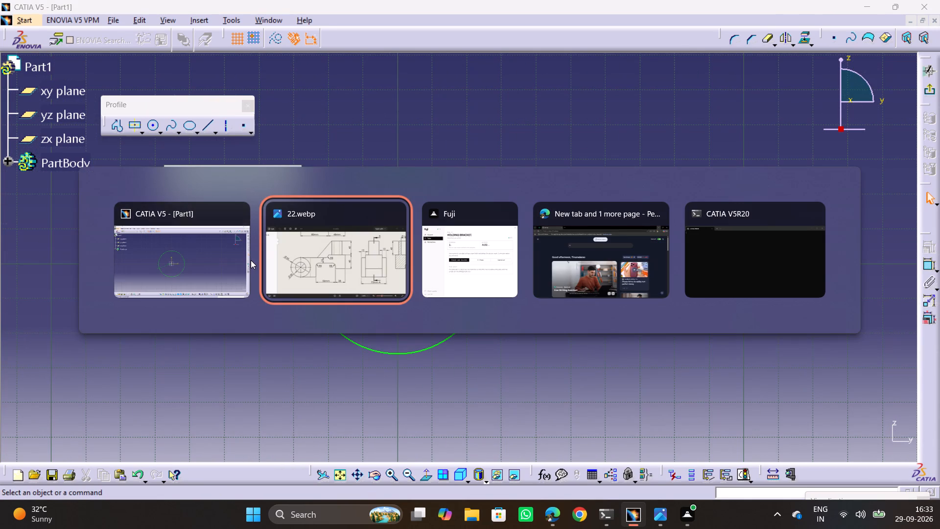
{"action": "key", "text": "alt+Tab"}
{"action": "key", "text": "alt+Tab"}
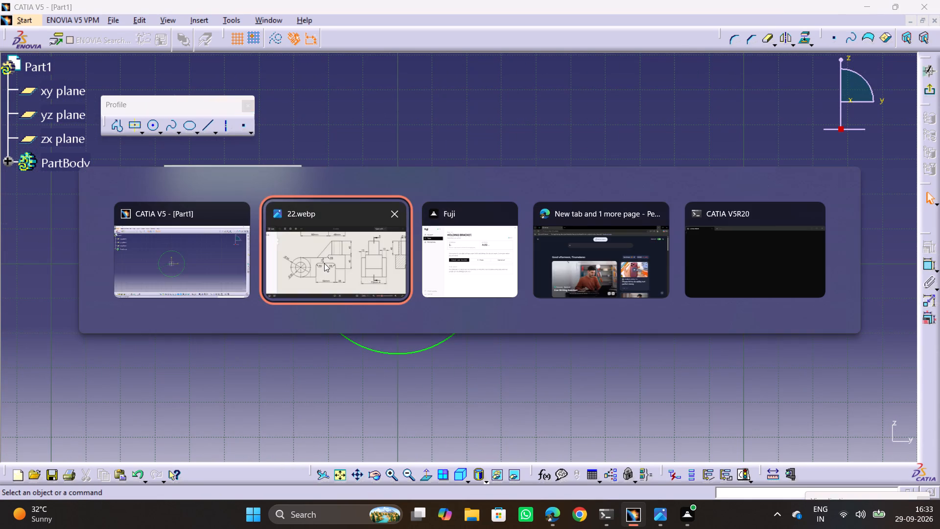
{"action": "left_click", "coordinate": [322, 263], "text": "alt"}
{"action": "key", "text": "alt+Tab"}
{"action": "left_click", "coordinate": [736, 315]}
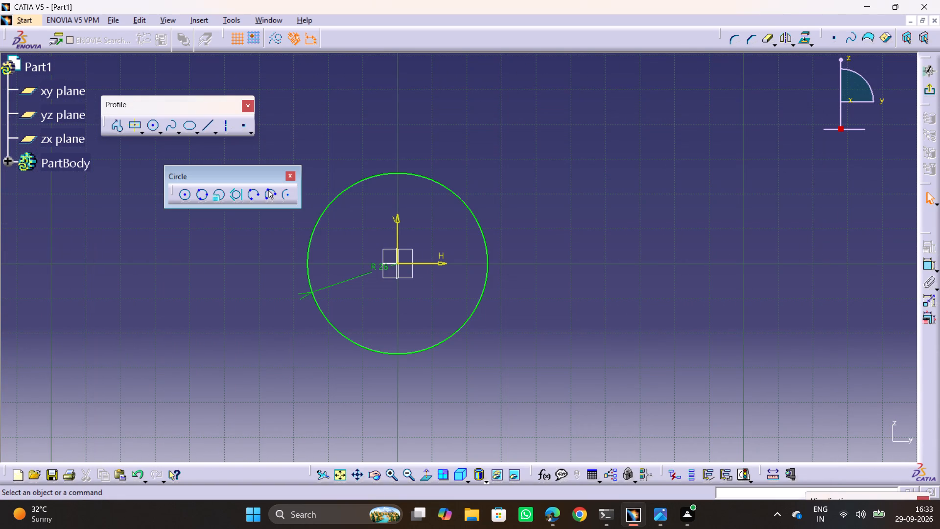
{"action": "key", "text": "alt+Tab"}
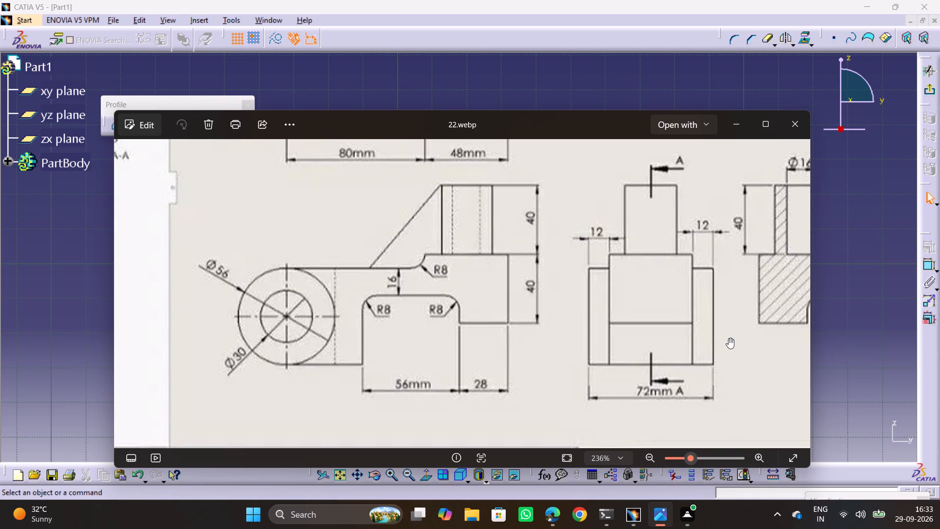
{"action": "left_click", "coordinate": [547, 528]}
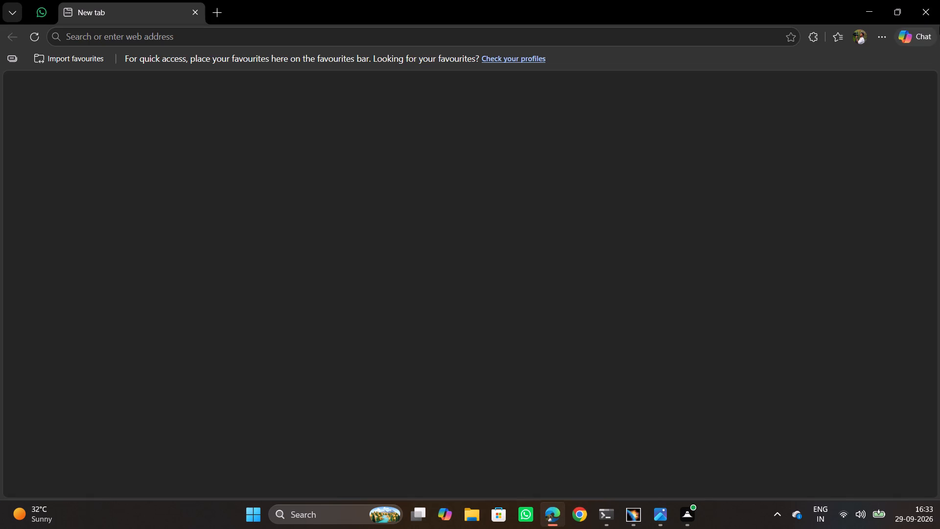
{"action": "left_click", "coordinate": [936, 3]}
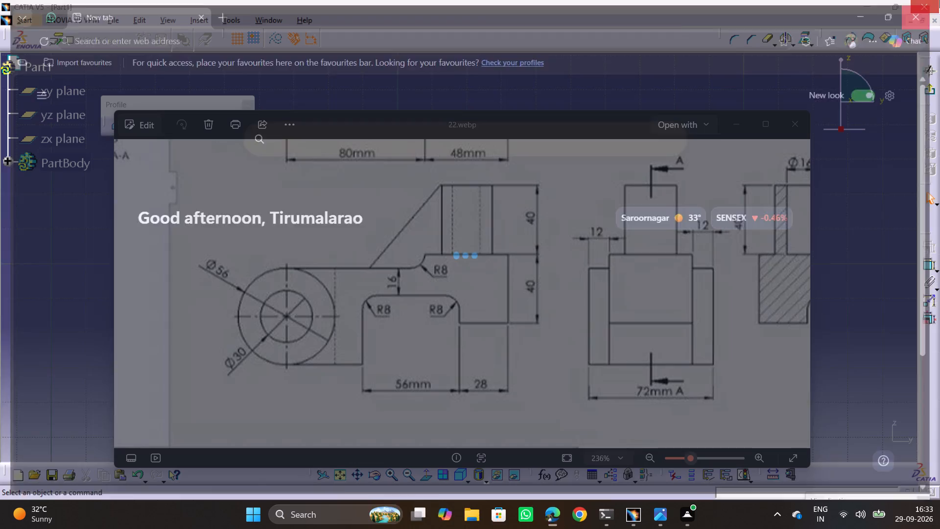
{"action": "key", "text": "alt+Tab"}
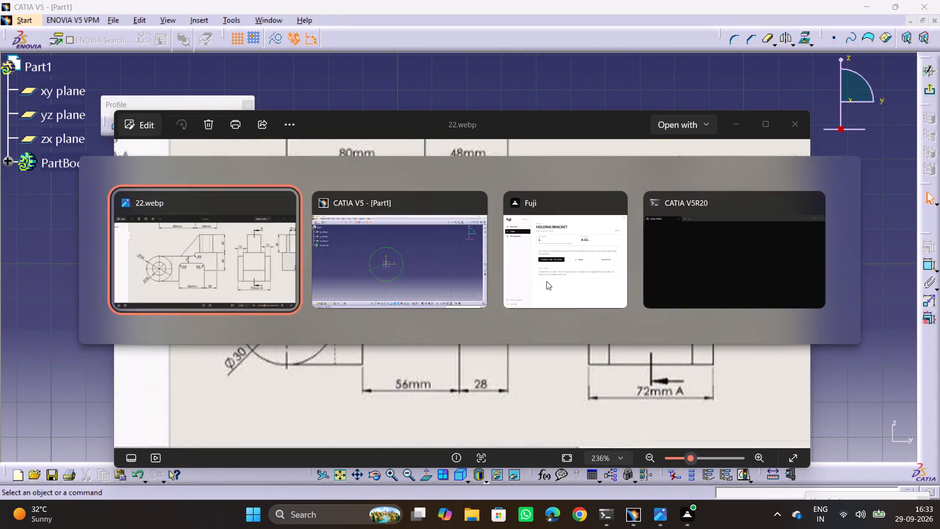
{"action": "left_click", "coordinate": [666, 80]}
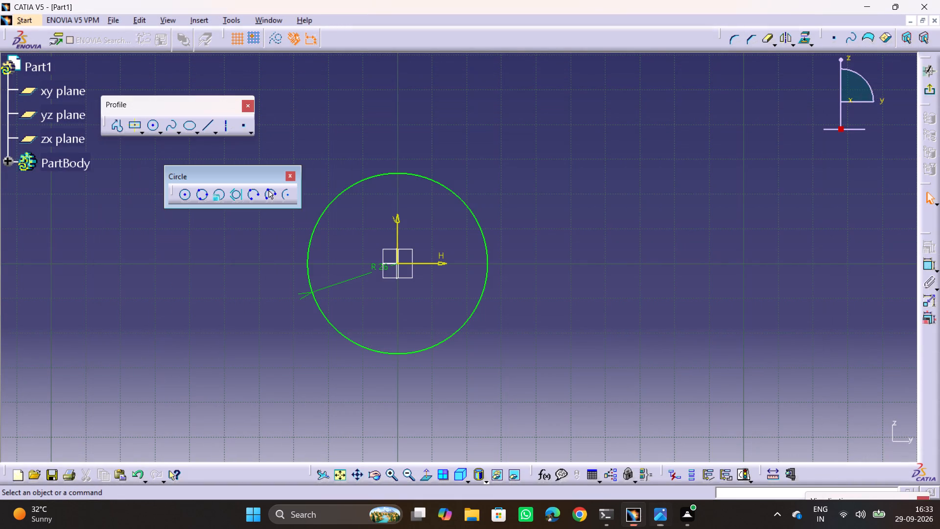
Move the radius dimension's label away from the origin, closer to the circle's edge.
{"action": "middle_click_drag", "start_coordinate": [394, 221], "coordinate": [399, 218]}
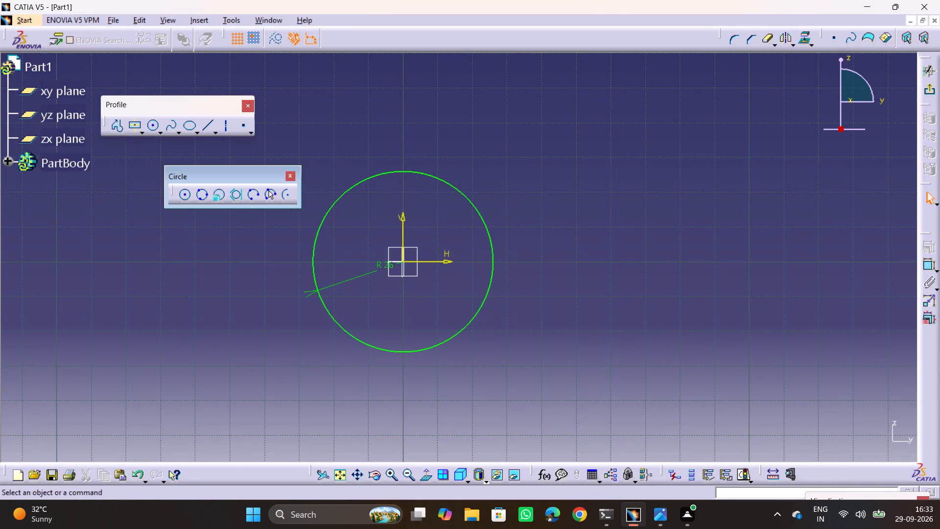
{"action": "left_click_drag", "start_coordinate": [386, 264], "coordinate": [354, 310]}
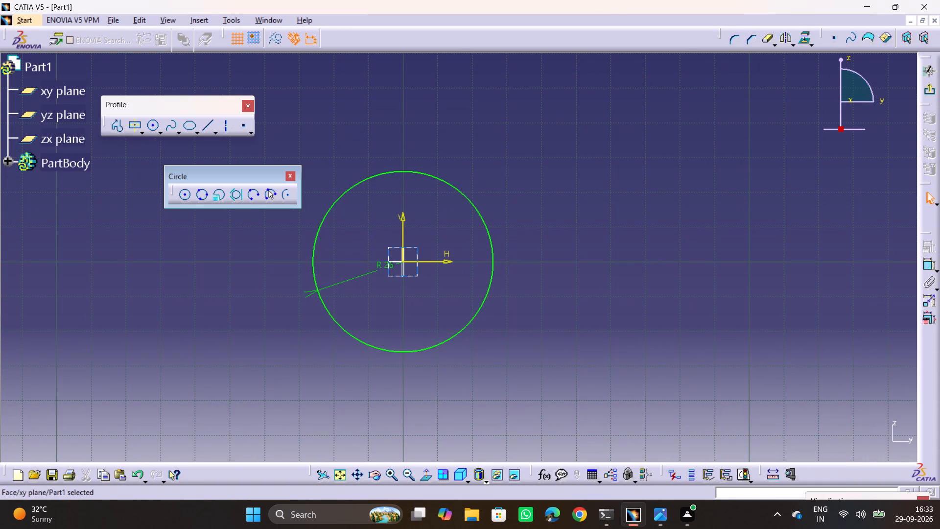
{"action": "left_click_drag", "start_coordinate": [386, 268], "coordinate": [339, 291]}
{"action": "left_click_drag", "start_coordinate": [378, 262], "coordinate": [354, 274]}
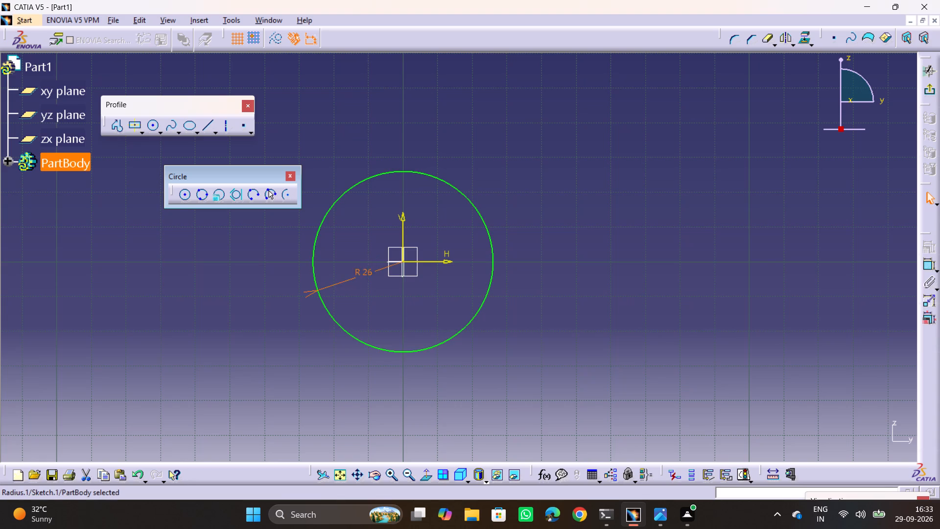
{"action": "left_click_drag", "start_coordinate": [354, 274], "coordinate": [342, 277]}
{"action": "left_click", "coordinate": [370, 298]}
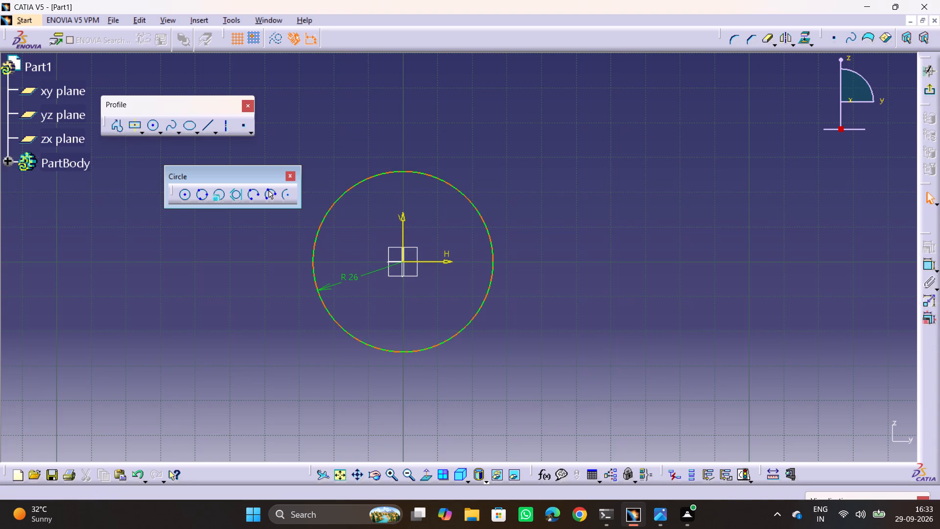
Set the circle's radius to 28 mm.
{"action": "double_click", "coordinate": [353, 277]}
{"action": "type", "text": "28"}
{"action": "key", "text": "Return"}
{"action": "left_click", "coordinate": [599, 355]}
Consult reference drawing 22.webp, and sketch a horizontal line about 93 mm long from the circle's top point toward positive H.
{"action": "key", "text": "alt+Tab"}
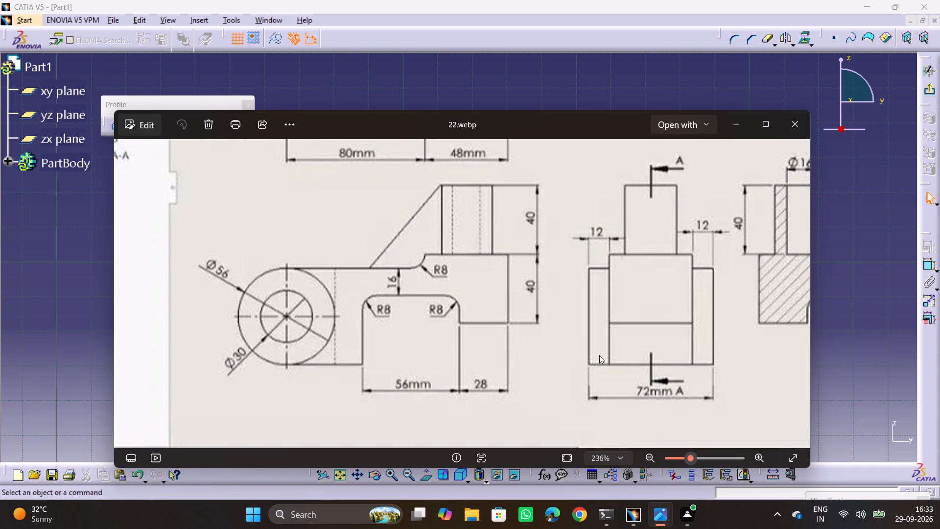
{"action": "key", "text": "alt+Tab"}
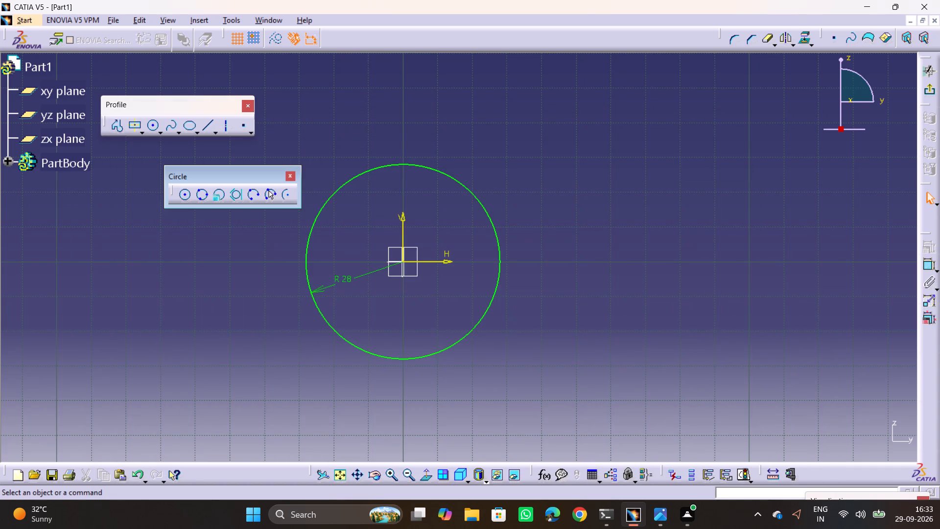
{"action": "middle_click_drag", "start_coordinate": [554, 244], "coordinate": [559, 212], "text": "ctrl"}
{"action": "middle_click_drag", "start_coordinate": [575, 222], "coordinate": [573, 276], "text": "ctrl"}
{"action": "middle_click_drag", "start_coordinate": [573, 274], "coordinate": [480, 303]}
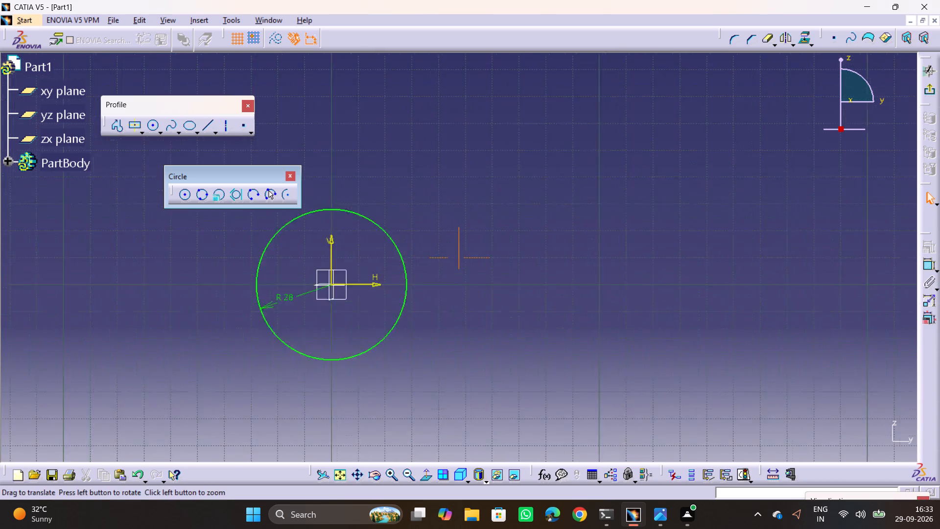
{"action": "middle_click_drag", "start_coordinate": [480, 303], "coordinate": [477, 323]}
{"action": "left_click", "coordinate": [206, 120]}
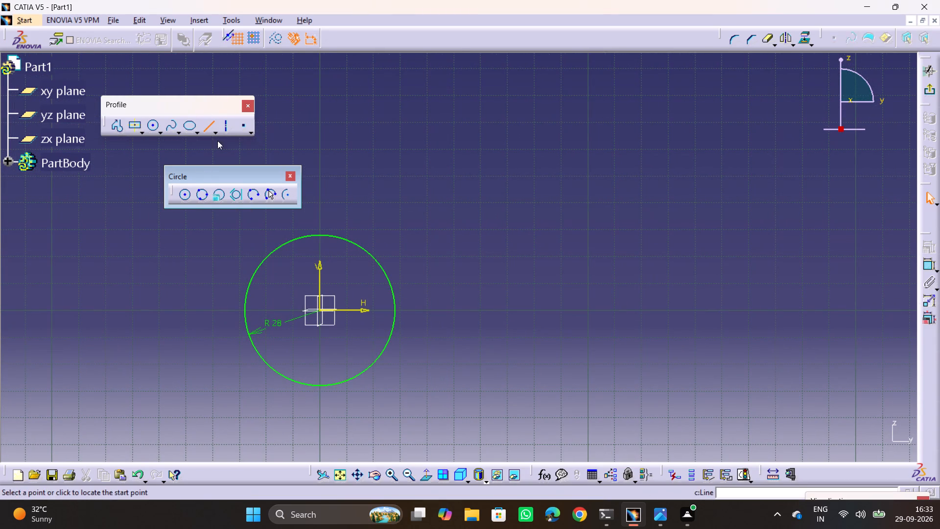
{"action": "left_click", "coordinate": [321, 235]}
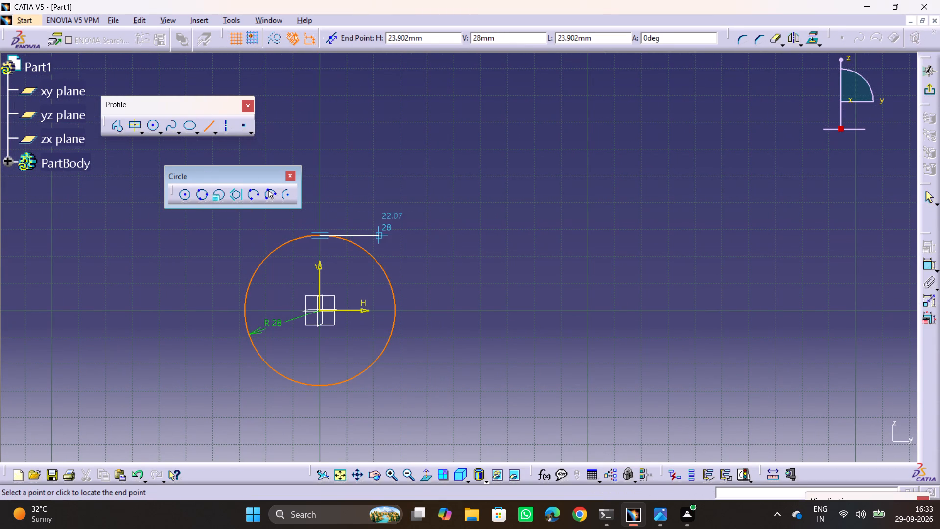
{"action": "left_click", "coordinate": [568, 237]}
{"action": "left_click", "coordinate": [587, 213]}
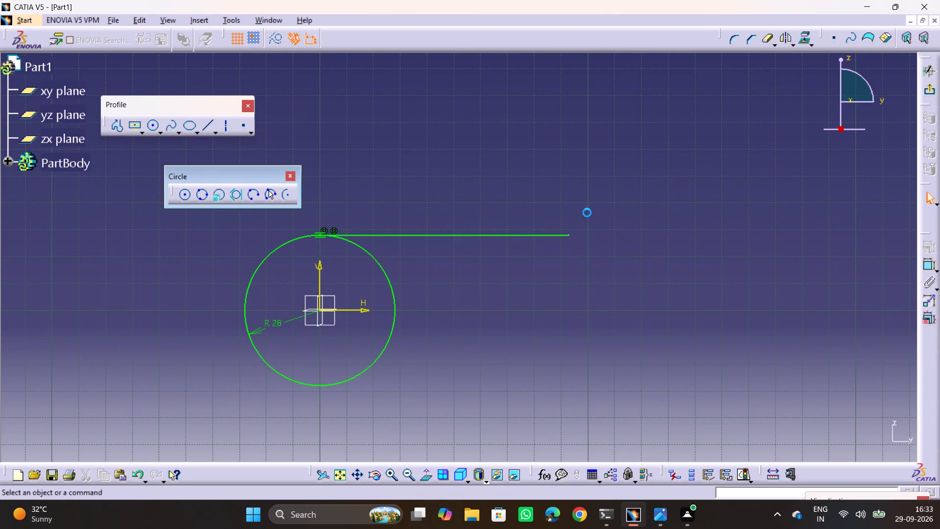
Examine the top and front views in reference drawing 22.webp for the upper edge lengths, and return to the sketch.
{"action": "key", "text": "alt+Tab"}
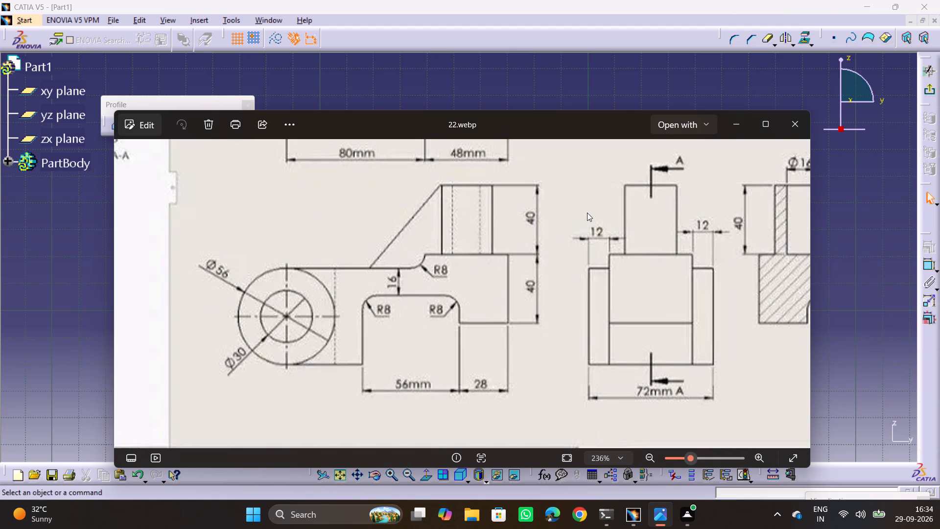
{"action": "left_click", "coordinate": [342, 225]}
{"action": "middle_click_drag", "start_coordinate": [489, 213], "coordinate": [471, 426], "text": "ctrl"}
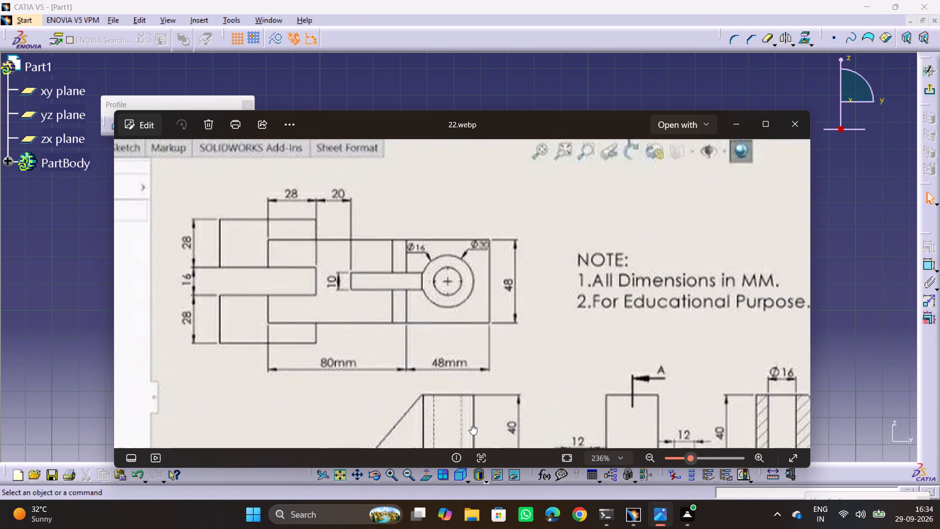
{"action": "middle_click_drag", "start_coordinate": [471, 426], "coordinate": [489, 331], "text": "ctrl"}
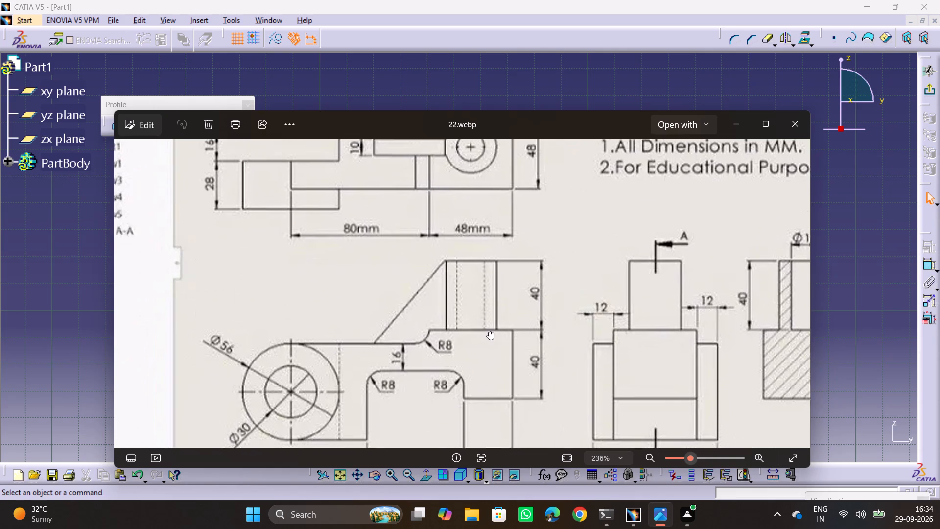
{"action": "middle_click_drag", "start_coordinate": [489, 331], "coordinate": [488, 344], "text": "ctrl"}
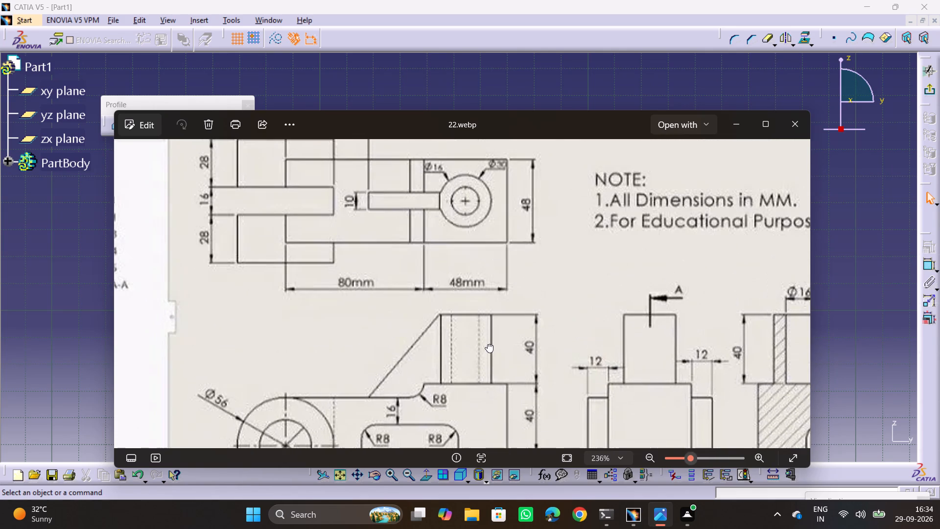
{"action": "middle_click_drag", "start_coordinate": [488, 344], "coordinate": [505, 218], "text": "ctrl"}
{"action": "key", "text": "alt+Tab"}
Dimension the horizontal line starting at the circle's top and set its length to 80 mm.
{"action": "middle_click_drag", "start_coordinate": [507, 359], "coordinate": [506, 359]}
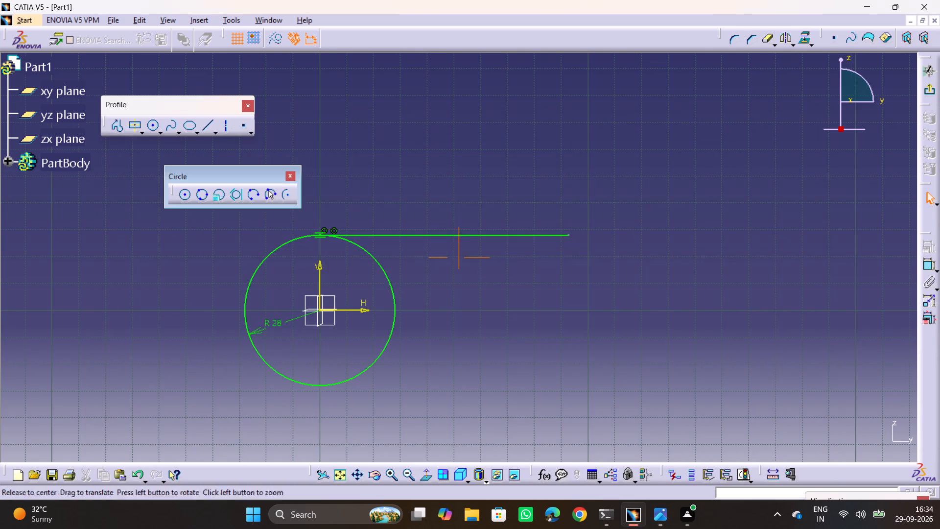
{"action": "middle_click_drag", "start_coordinate": [506, 359], "coordinate": [503, 349]}
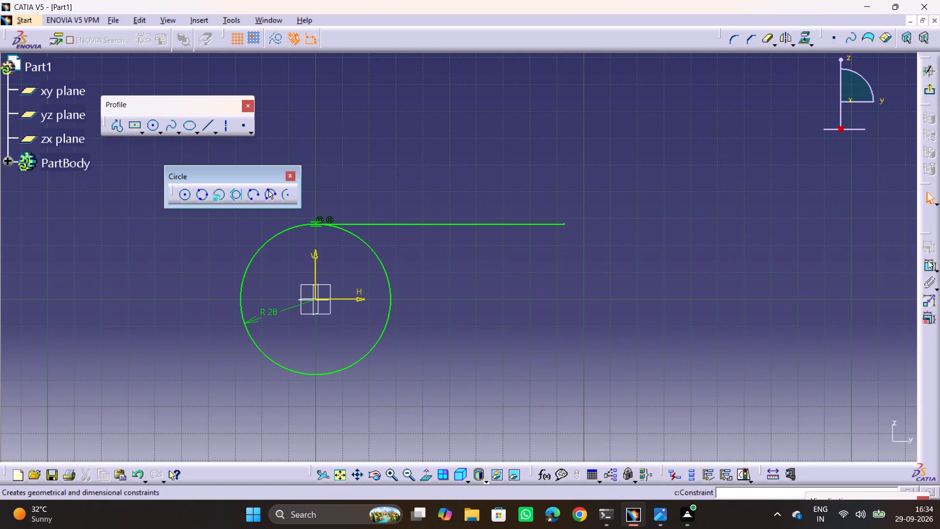
{"action": "left_click", "coordinate": [928, 260]}
{"action": "left_click", "coordinate": [422, 222]}
{"action": "left_click", "coordinate": [424, 193]}
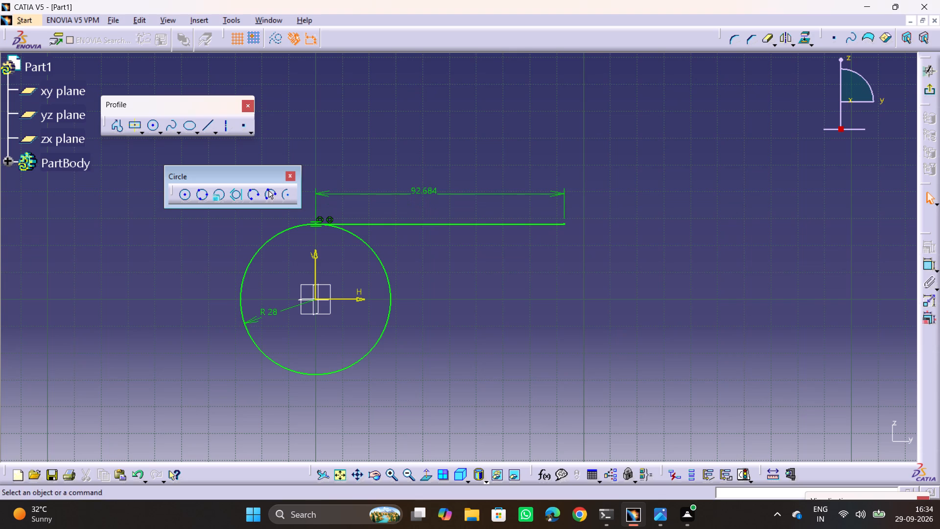
{"action": "double_click", "coordinate": [426, 190]}
{"action": "type", "text": "80"}
{"action": "key", "text": "Return"}
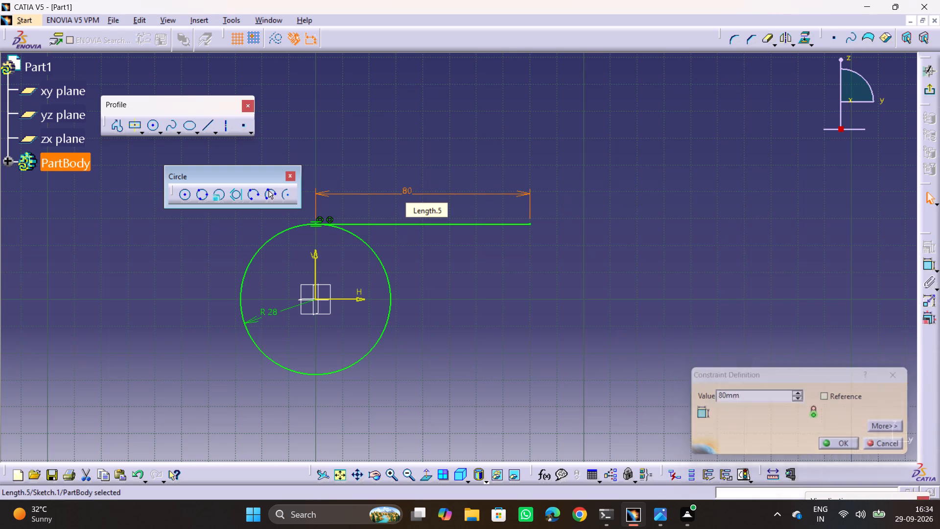
{"action": "left_click", "coordinate": [508, 147]}
{"action": "left_click_drag", "start_coordinate": [457, 225], "coordinate": [566, 216]}
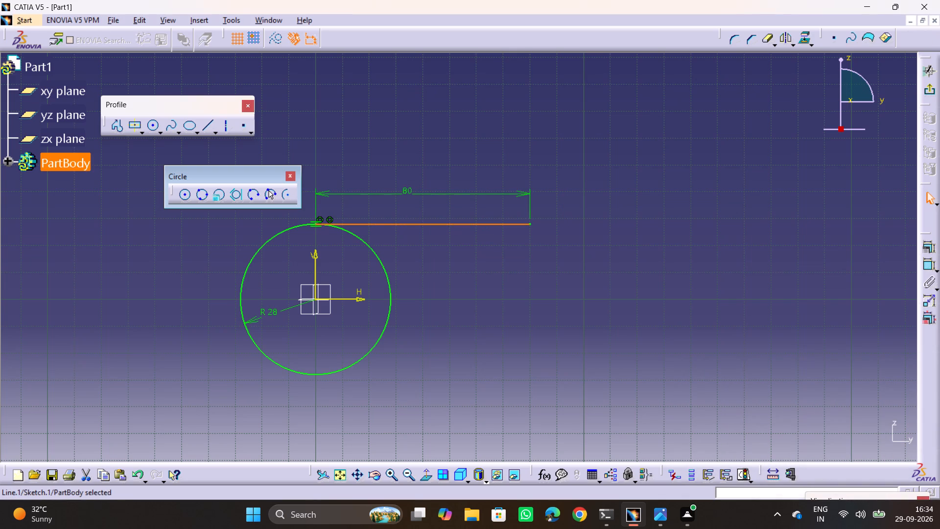
{"action": "left_click", "coordinate": [470, 266]}
Check the step in the upper edge in 22.webp, and sketch a vertical line about 7 mm upward from the 80 mm line's free end.
{"action": "key", "text": "alt+Tab"}
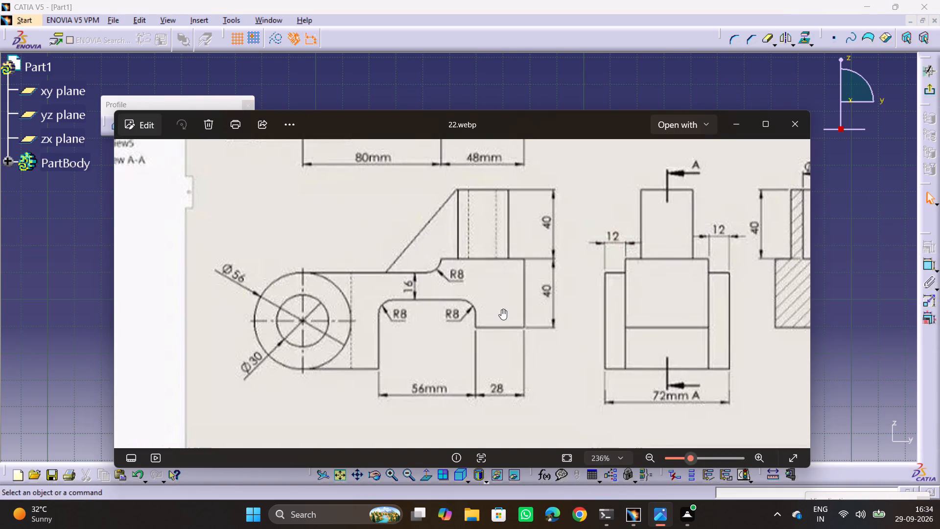
{"action": "middle_click_drag", "start_coordinate": [501, 309], "coordinate": [496, 363]}
{"action": "scroll", "coordinate": [503, 356], "scroll_direction": "up", "scroll_amount": 1}
{"action": "key", "text": "alt+Tab"}
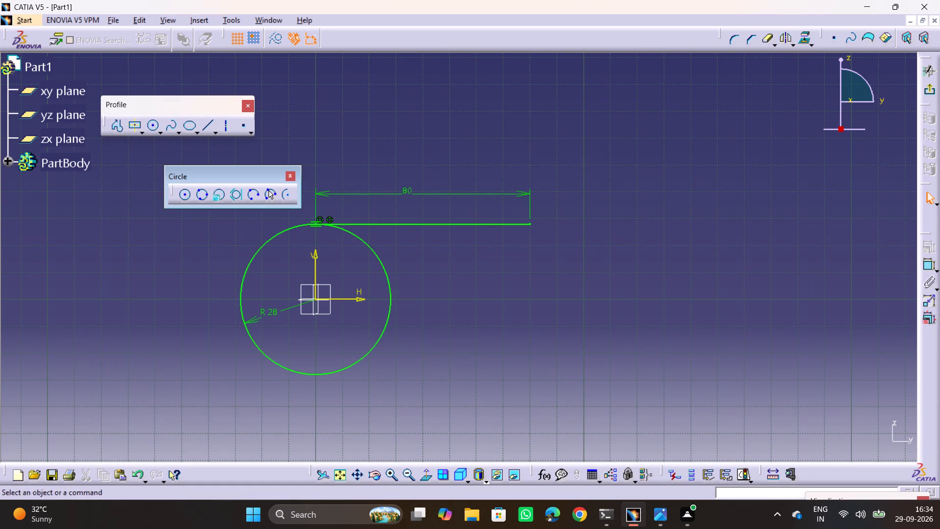
{"action": "left_click", "coordinate": [210, 127]}
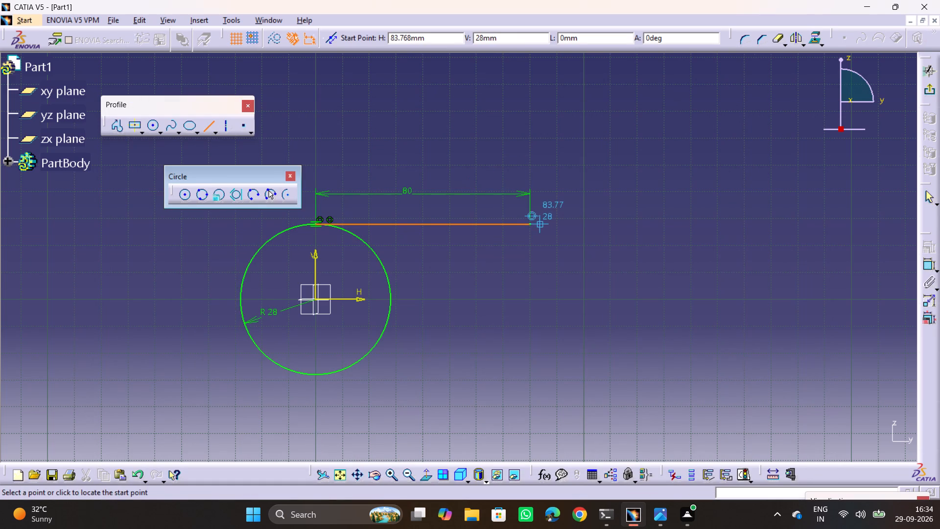
{"action": "left_click_drag", "start_coordinate": [530, 224], "coordinate": [527, 217]}
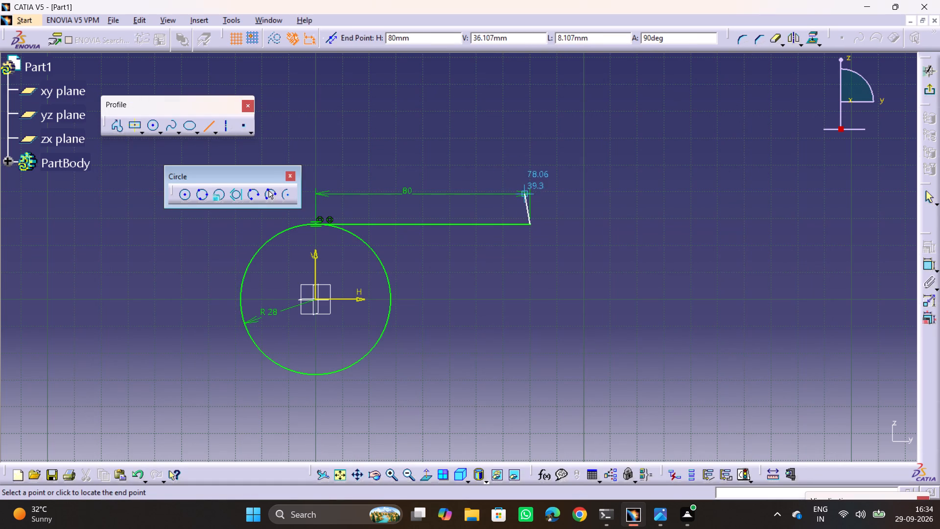
{"action": "left_click", "coordinate": [529, 205]}
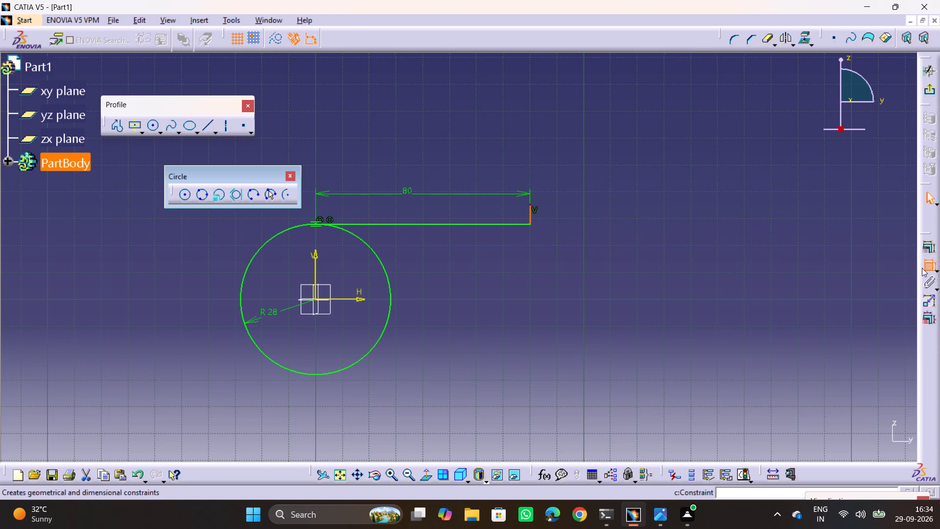
Dimension the short vertical line, set its length to 8 mm, and place the label between its extension lines.
{"action": "left_click", "coordinate": [922, 268]}
{"action": "left_click", "coordinate": [491, 206]}
{"action": "double_click", "coordinate": [494, 203]}
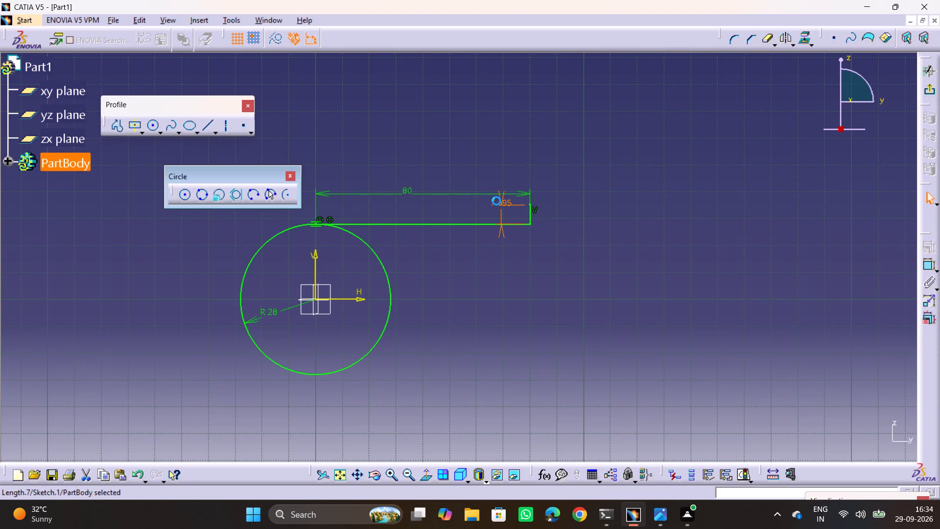
{"action": "double_click", "coordinate": [496, 201]}
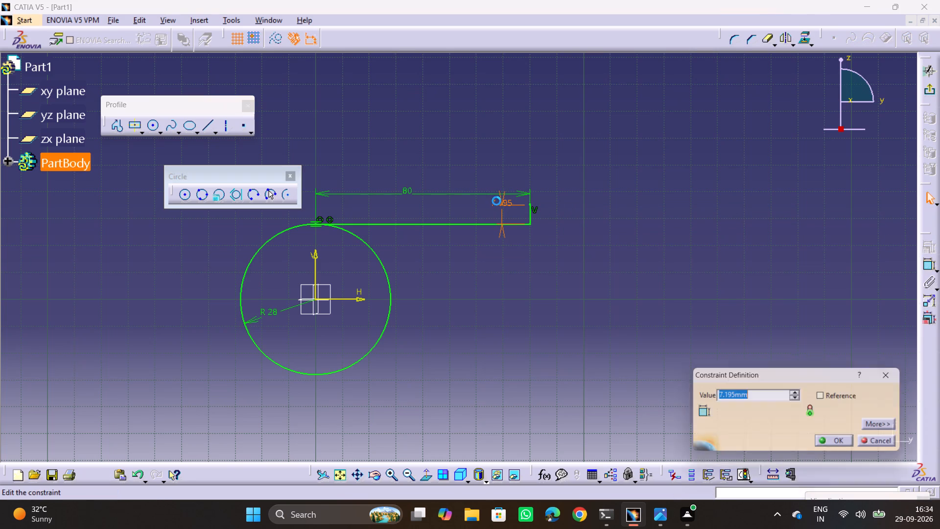
{"action": "key", "text": "8"}
{"action": "key", "text": "Return"}
{"action": "left_click", "coordinate": [616, 257]}
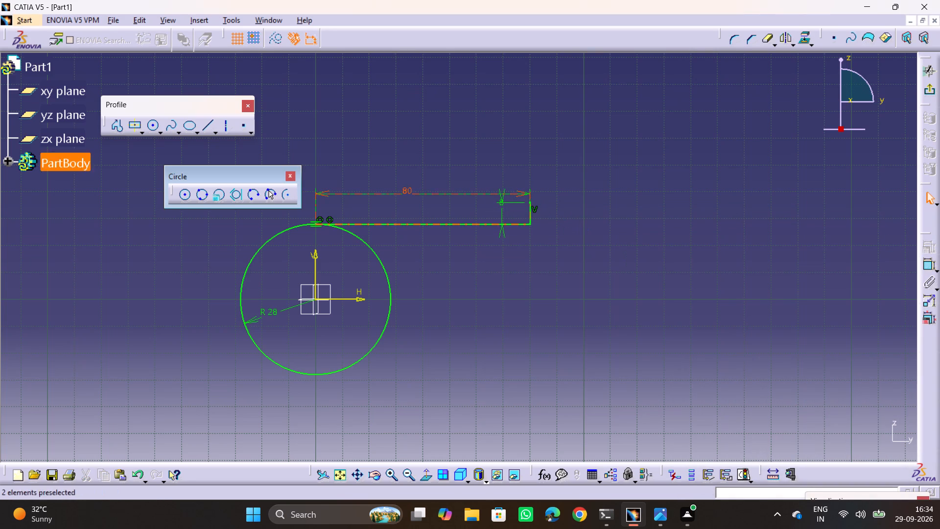
{"action": "left_click_drag", "start_coordinate": [500, 201], "coordinate": [502, 216]}
{"action": "left_click", "coordinate": [627, 222]}
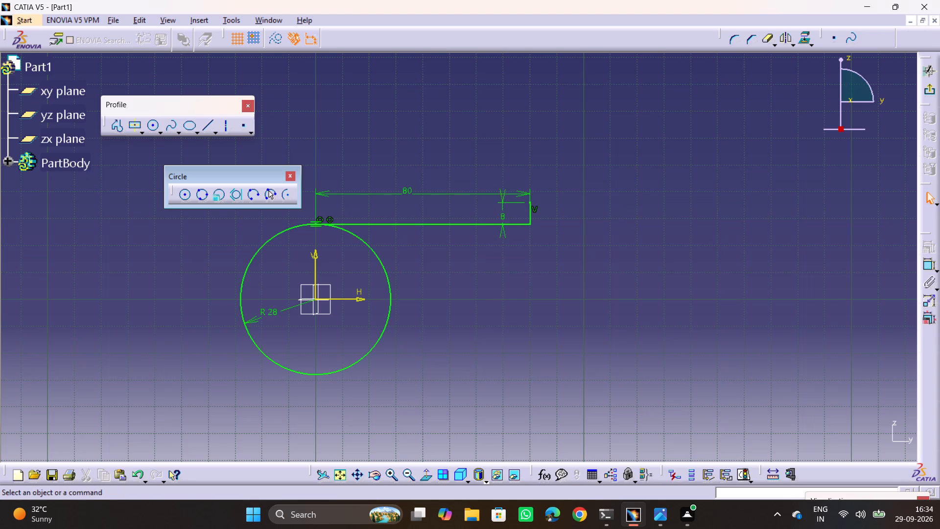
Sketch a horizontal line about 41 mm long from the upper end of the 8 mm vertical line, away from the circle.
{"action": "left_click", "coordinate": [208, 127]}
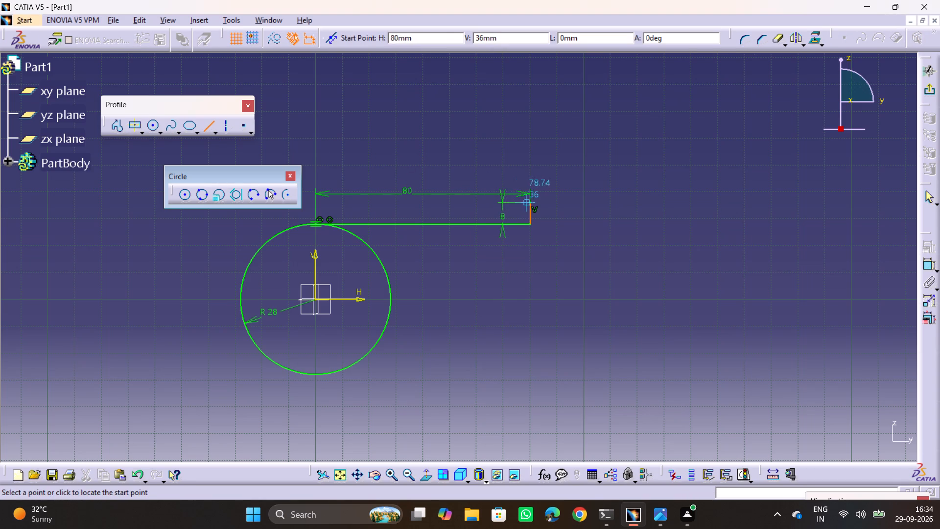
{"action": "left_click", "coordinate": [532, 202]}
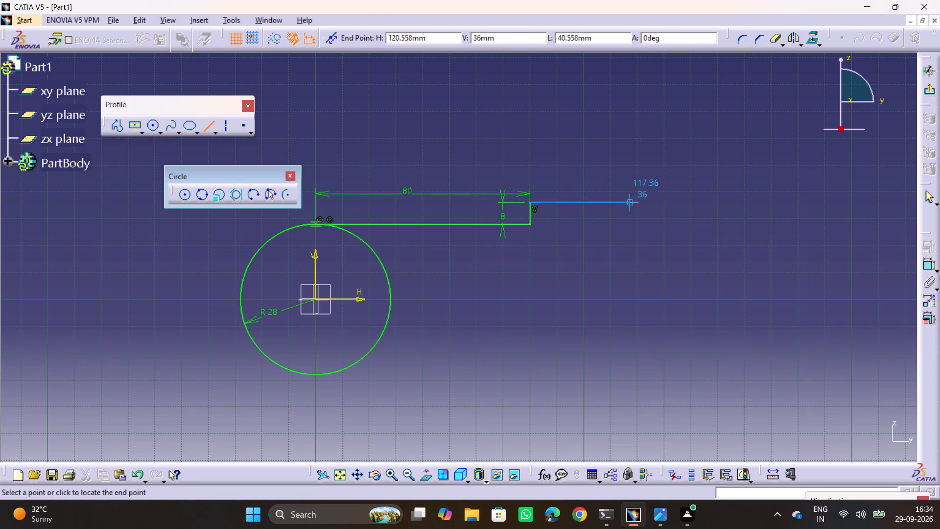
{"action": "left_click", "coordinate": [638, 203]}
Dimension the upper horizontal line above the profile and set its length to 48 mm.
{"action": "left_click", "coordinate": [928, 268]}
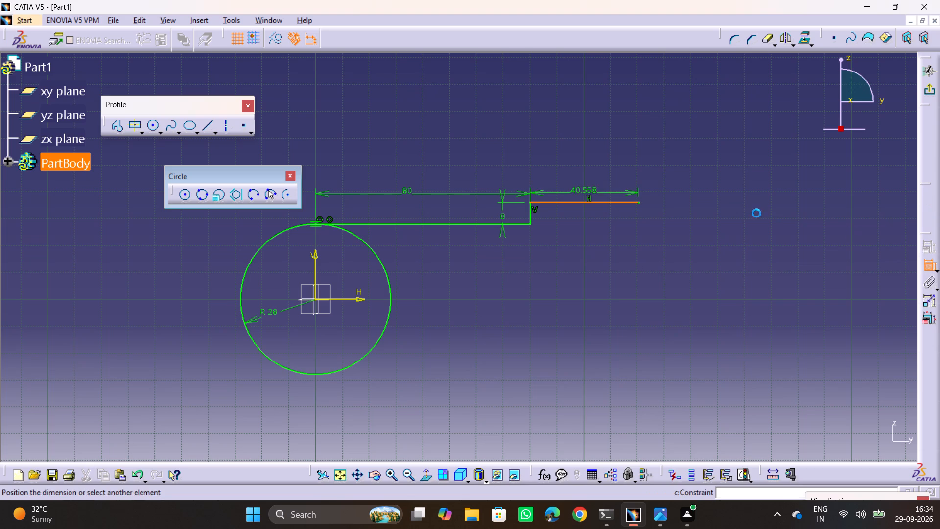
{"action": "left_click", "coordinate": [576, 181]}
{"action": "double_click", "coordinate": [575, 177]}
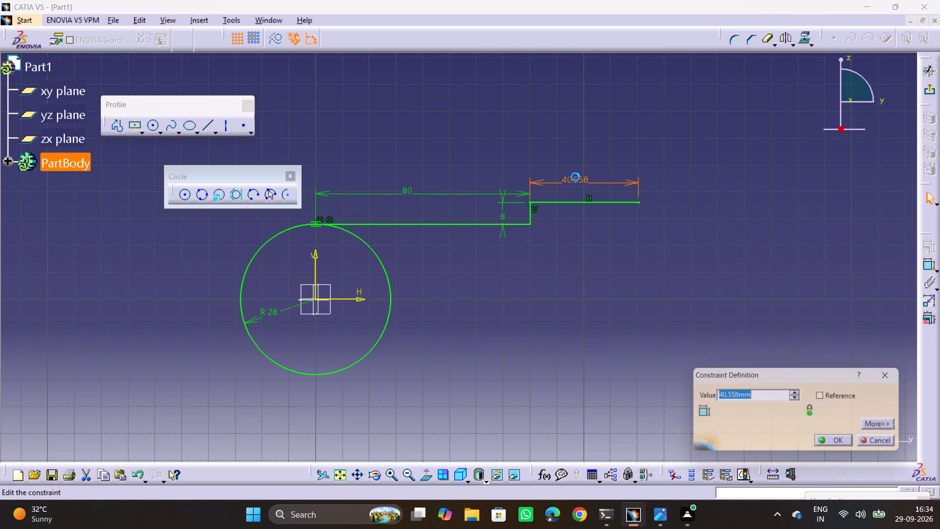
{"action": "type", "text": "48"}
{"action": "key", "text": "Return"}
{"action": "left_click", "coordinate": [595, 137]}
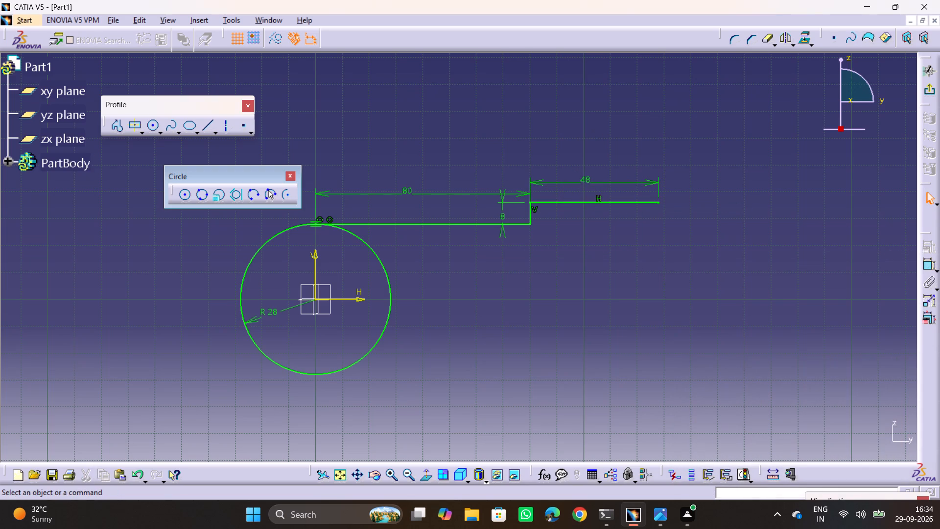
Examine all the views in reference drawing 22.webp for the remaining side profile dimensions, and return to the sketch.
{"action": "key", "text": "alt+Tab"}
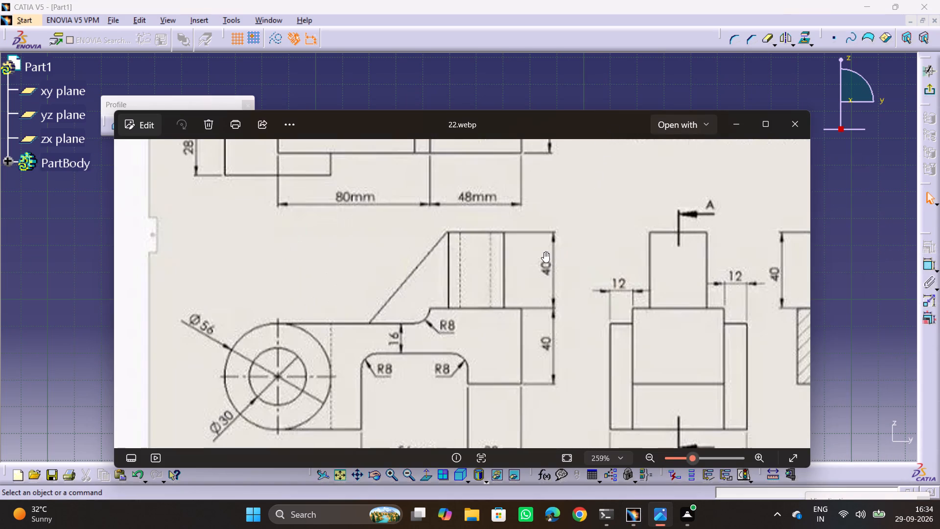
{"action": "middle_click_drag", "start_coordinate": [542, 252], "coordinate": [499, 261]}
{"action": "middle_click_drag", "start_coordinate": [517, 248], "coordinate": [517, 287], "text": "ctrl"}
{"action": "scroll", "coordinate": [622, 295], "scroll_direction": "down", "scroll_amount": 4}
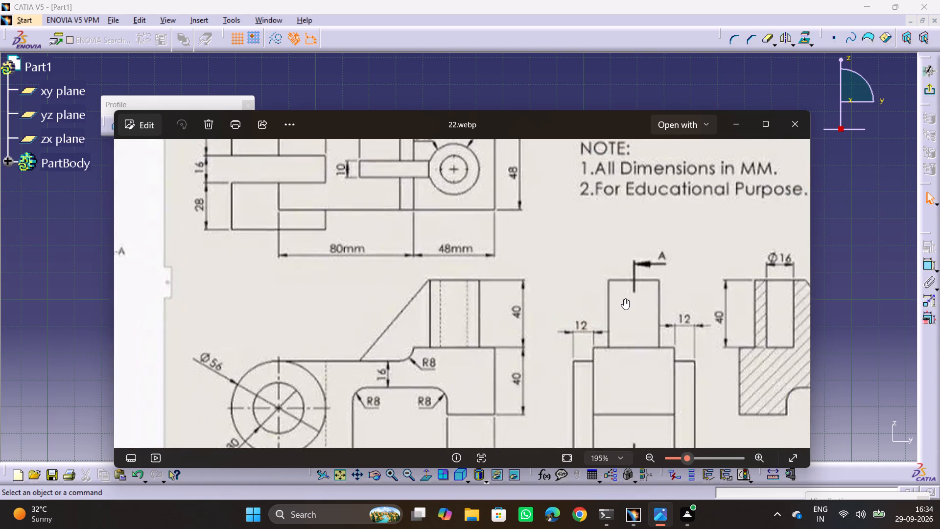
{"action": "scroll", "coordinate": [624, 299], "scroll_direction": "down", "scroll_amount": 3}
{"action": "middle_click_drag", "start_coordinate": [622, 300], "coordinate": [576, 297]}
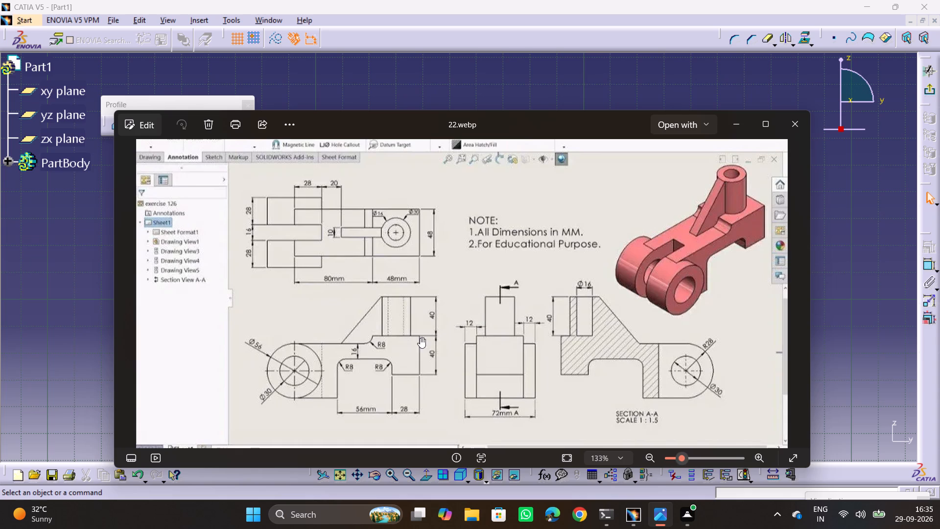
{"action": "key", "text": "alt+Tab"}
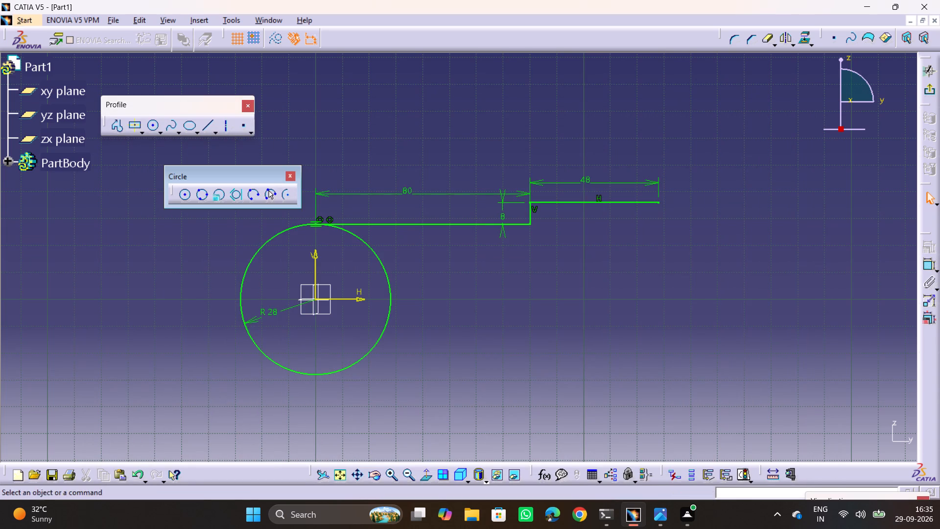
Sketch connected lines from the 48 mm line's free end: about 46 mm down, 25 mm toward the circle, 14 mm up, 38 mm toward the circle.
{"action": "left_click", "coordinate": [122, 127]}
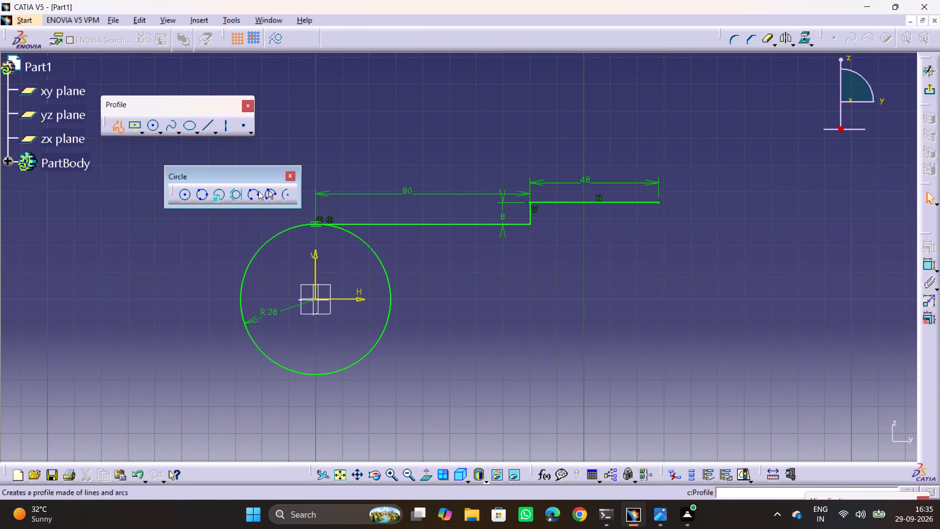
{"action": "left_click", "coordinate": [660, 203]}
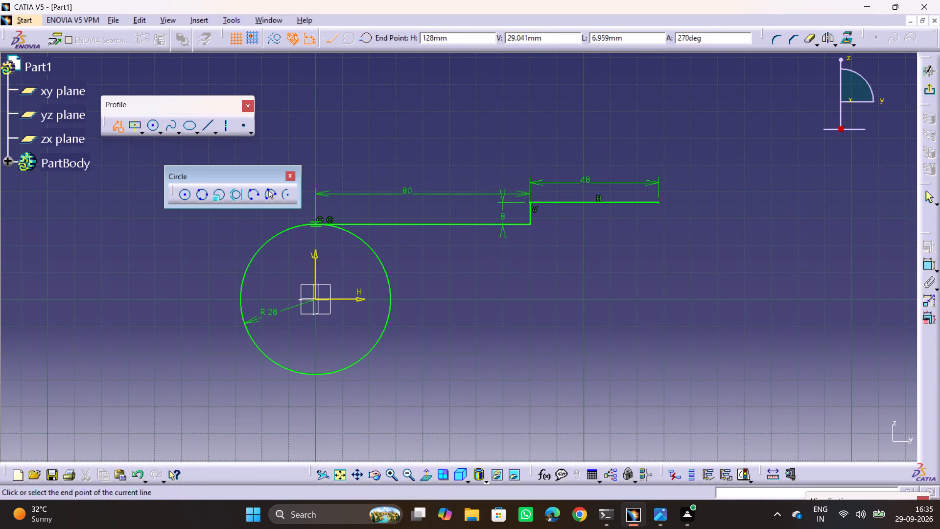
{"action": "left_click", "coordinate": [657, 325]}
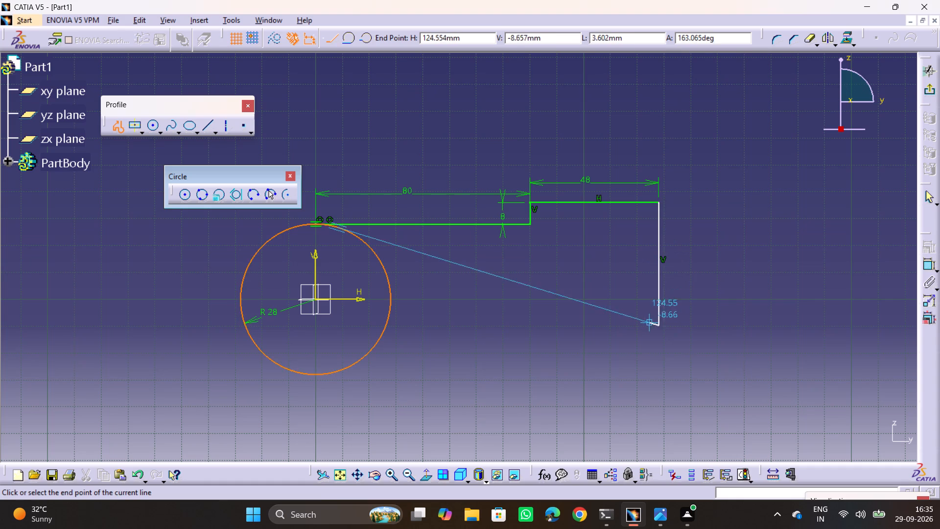
{"action": "left_click", "coordinate": [591, 325]}
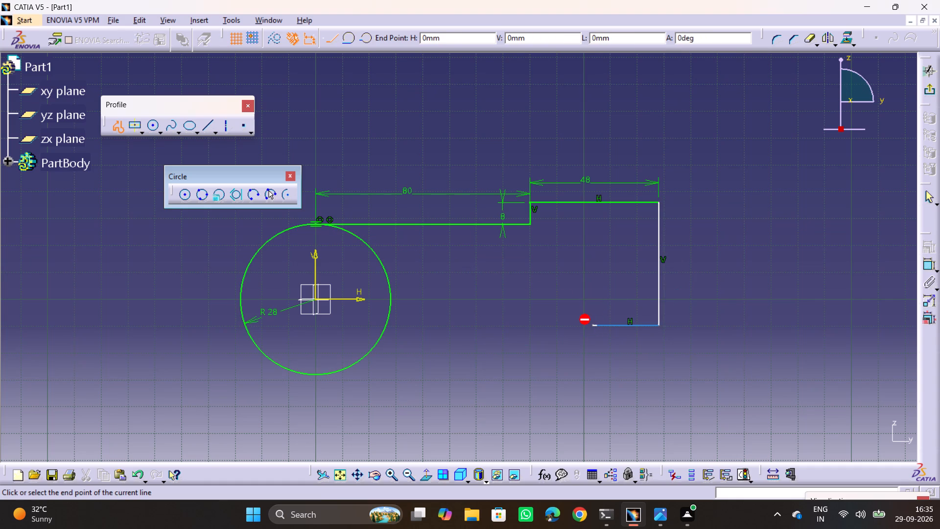
{"action": "key", "text": "alt+Tab"}
{"action": "key", "text": "alt+Tab"}
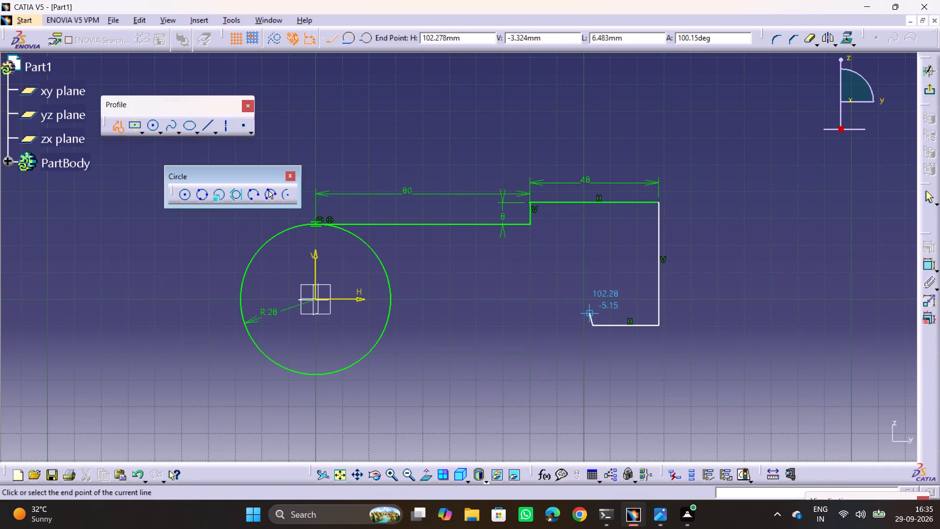
{"action": "left_click", "coordinate": [590, 289]}
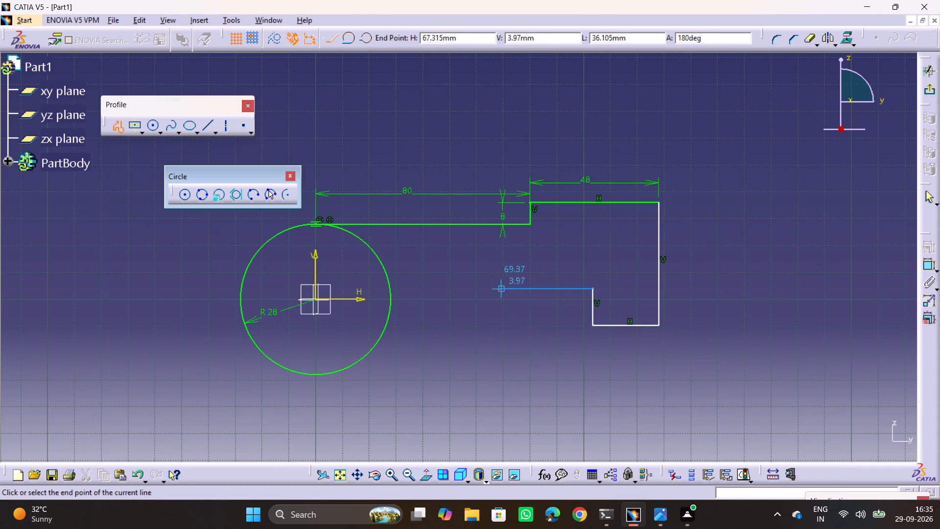
{"action": "left_click", "coordinate": [491, 291]}
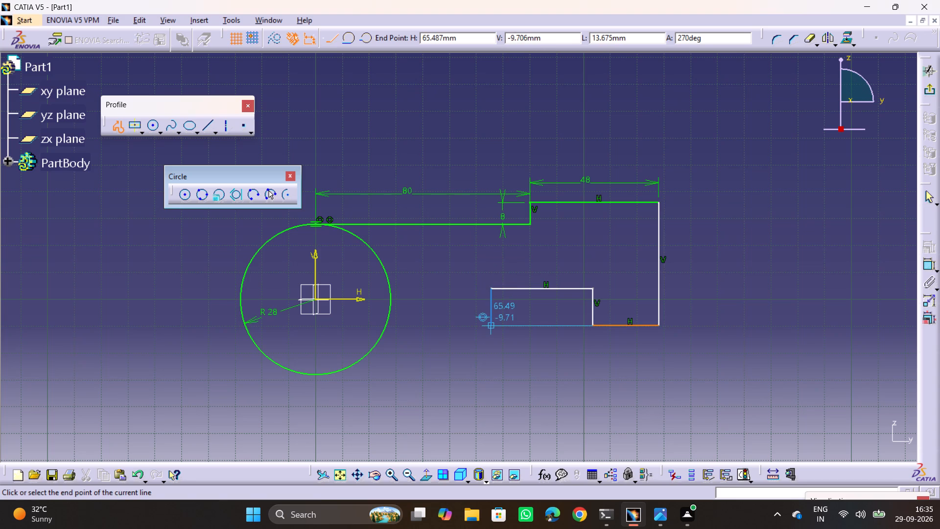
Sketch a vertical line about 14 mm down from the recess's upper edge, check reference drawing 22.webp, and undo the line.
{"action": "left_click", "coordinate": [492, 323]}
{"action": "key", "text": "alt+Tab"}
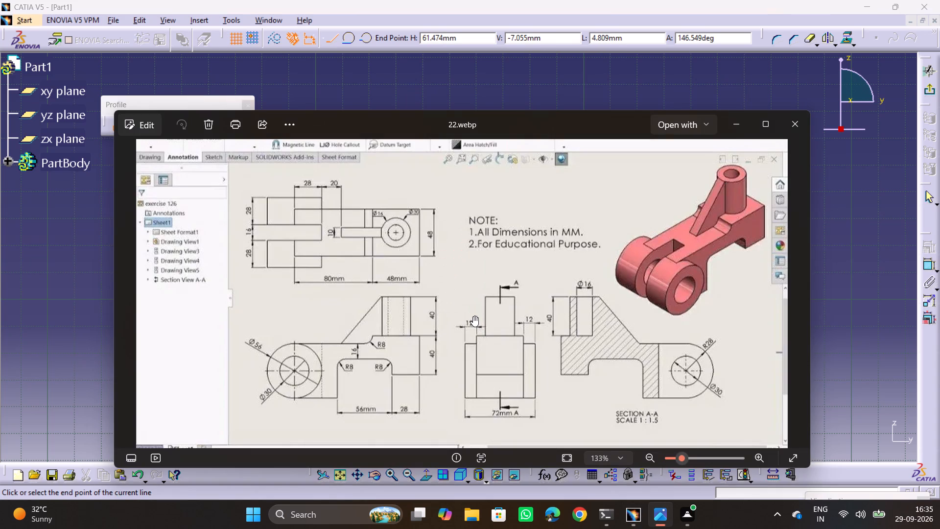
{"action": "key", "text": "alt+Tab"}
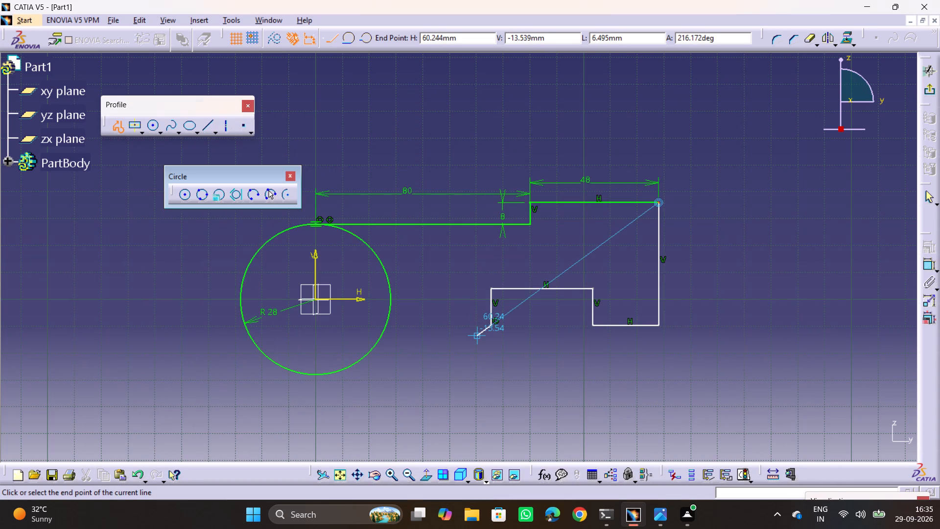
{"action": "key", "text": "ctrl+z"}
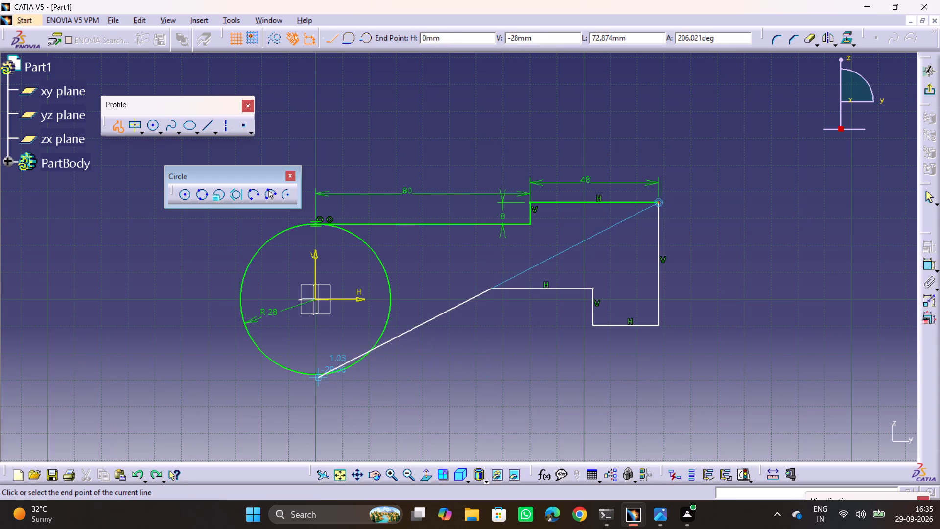
Continue the profile with a vertical line about 31 mm down and a line about 67 mm long to the circle's lowest point.
{"action": "left_click", "coordinate": [489, 373]}
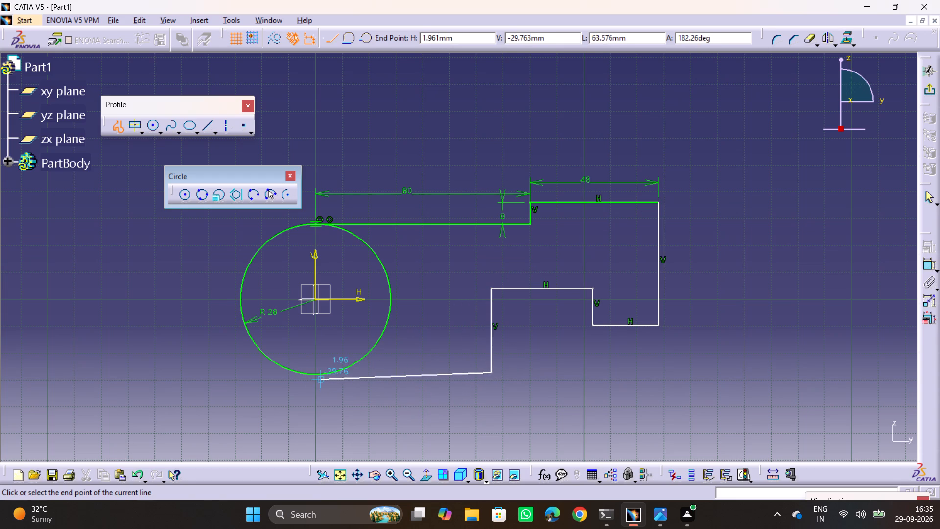
{"action": "left_click", "coordinate": [311, 374]}
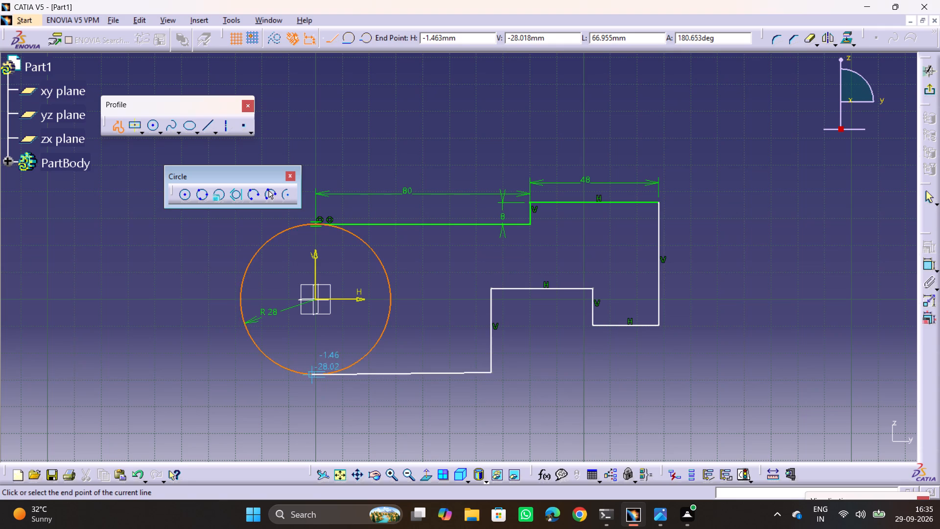
{"action": "key", "text": "Escape"}
{"action": "key", "text": "Escape"}
{"action": "key", "text": "Escape"}
Constrain the profile's bottom line running to the circle to be horizontal.
{"action": "left_click", "coordinate": [431, 373]}
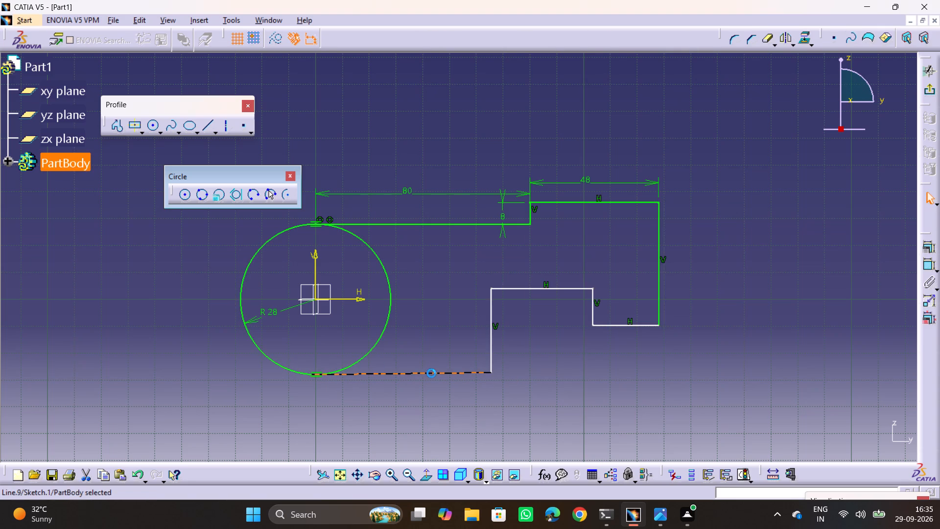
{"action": "right_click", "coordinate": [431, 373]}
{"action": "left_click", "coordinate": [455, 362]}
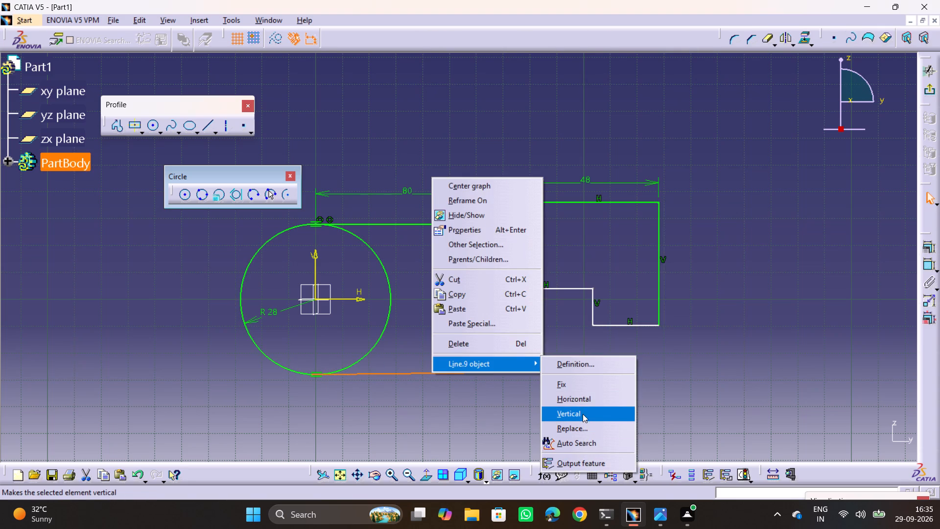
{"action": "left_click", "coordinate": [581, 403]}
{"action": "left_click", "coordinate": [726, 358]}
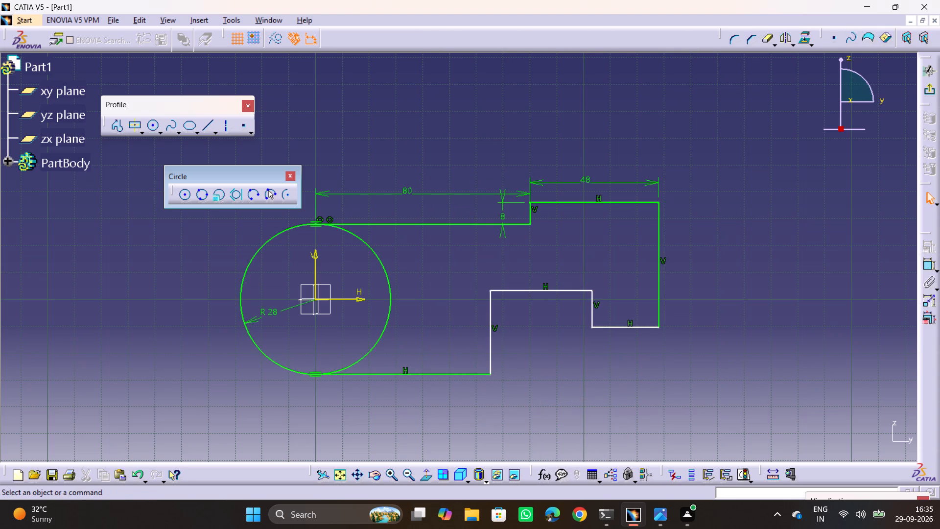
{"action": "key", "text": "Escape"}
{"action": "key", "text": "Escape"}
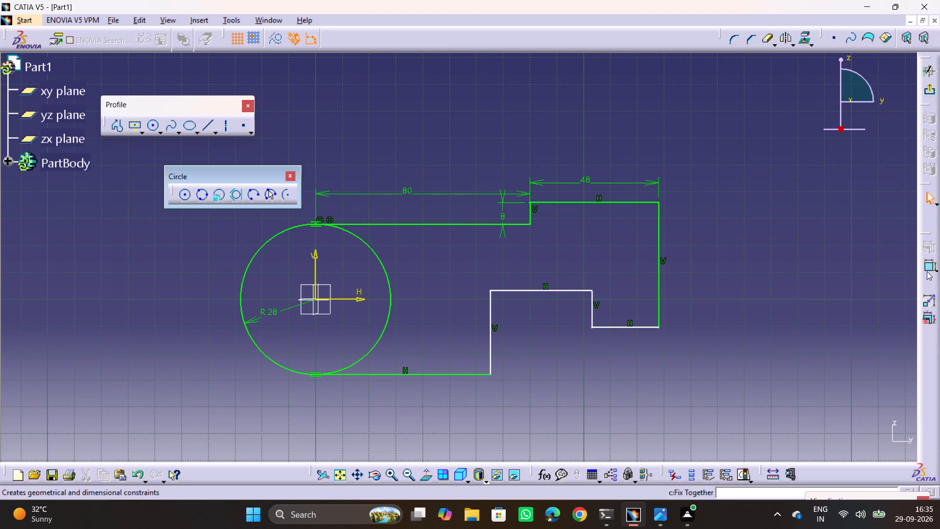
Dimension the outer vertical line at the profile's far end from the circle and set its length to 40 mm.
{"action": "left_click", "coordinate": [927, 270]}
{"action": "left_click", "coordinate": [659, 296]}
{"action": "left_click", "coordinate": [697, 276]}
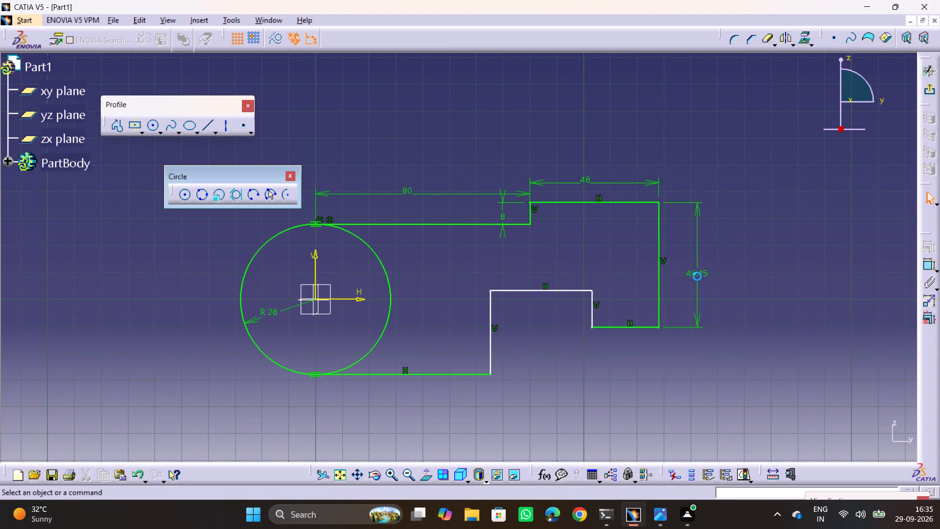
{"action": "double_click", "coordinate": [699, 273]}
{"action": "type", "text": "40"}
{"action": "key", "text": "Return"}
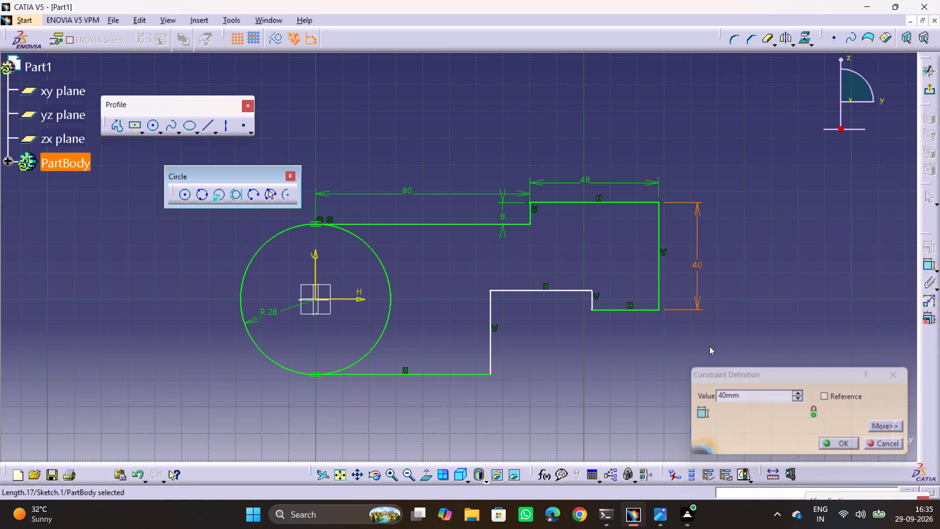
{"action": "left_click", "coordinate": [715, 376]}
Dimension the lower horizontal line at the foot of the 40 mm edge and set its length to 28 mm.
{"action": "left_click", "coordinate": [927, 265]}
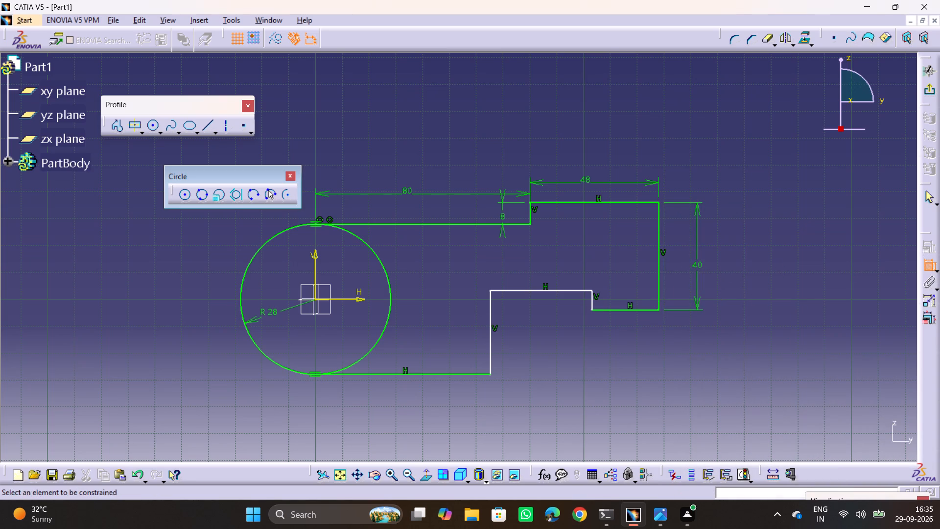
{"action": "left_click", "coordinate": [625, 310]}
{"action": "left_click", "coordinate": [628, 349]}
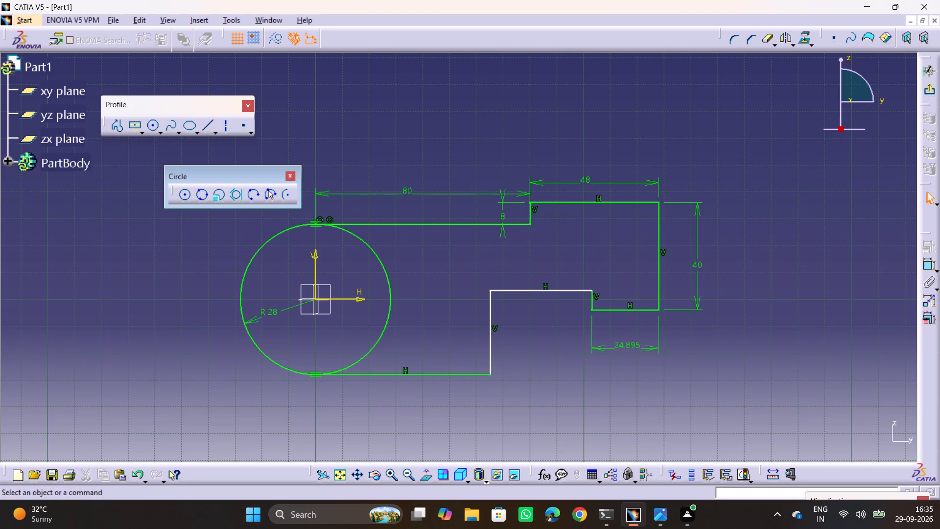
{"action": "double_click", "coordinate": [624, 348]}
{"action": "type", "text": "28"}
{"action": "key", "text": "Return"}
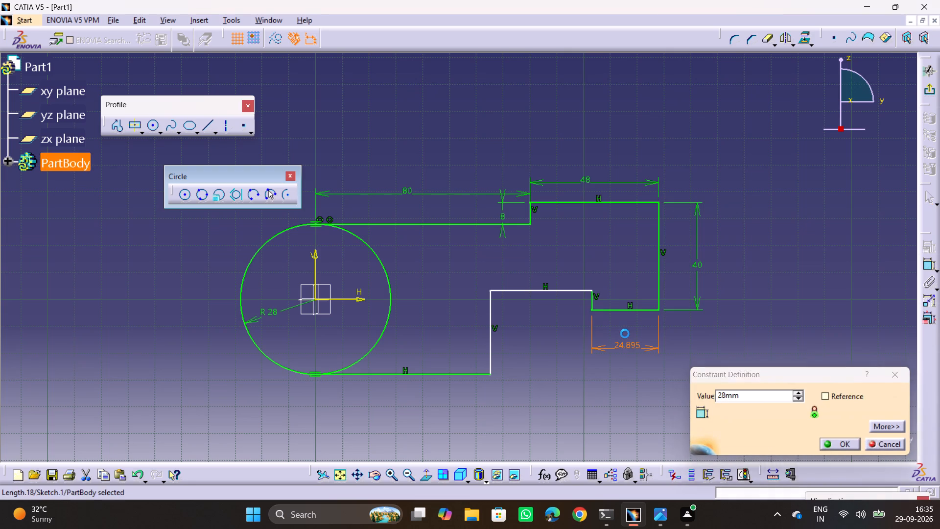
{"action": "left_click", "coordinate": [744, 365]}
Check reference drawing 22.webp, dimension the recess's upper horizontal line below the profile, and set its length to 58 mm.
{"action": "key", "text": "alt+Tab"}
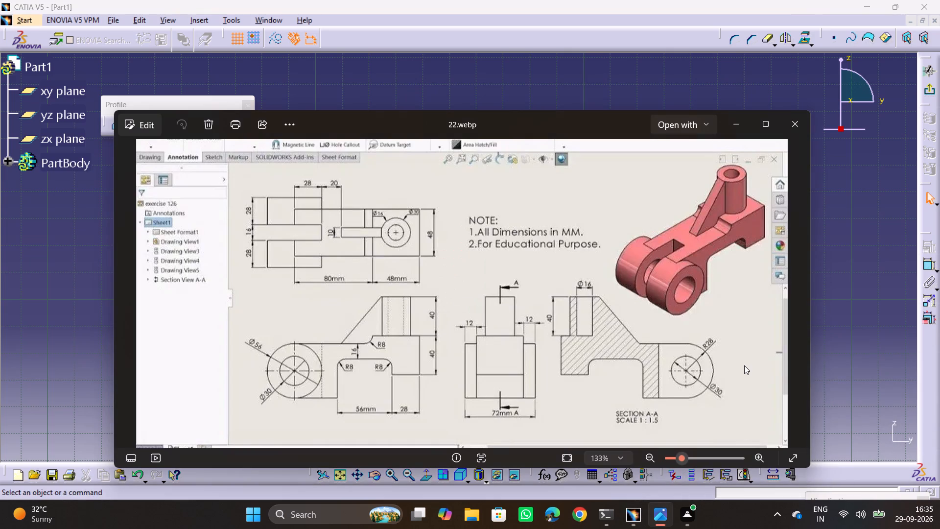
{"action": "key", "text": "alt+Tab"}
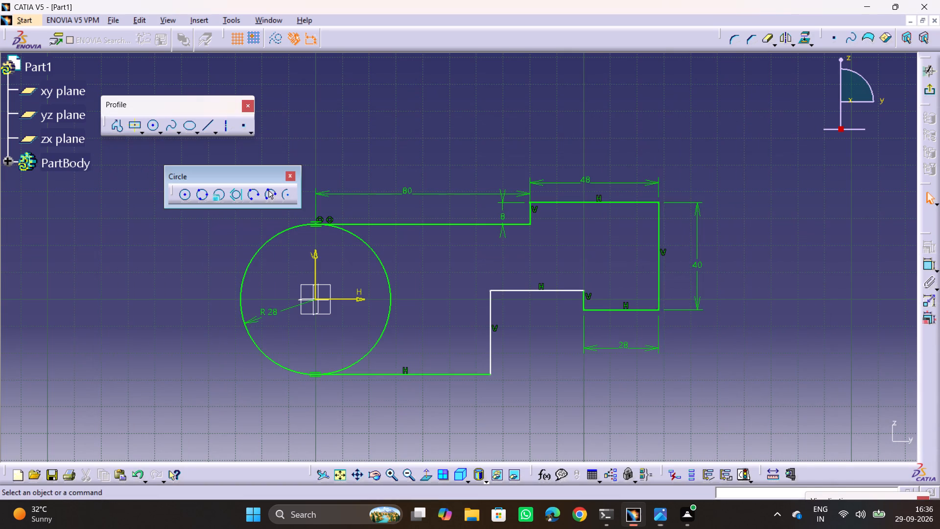
{"action": "left_click", "coordinate": [927, 264]}
{"action": "left_click", "coordinate": [541, 292]}
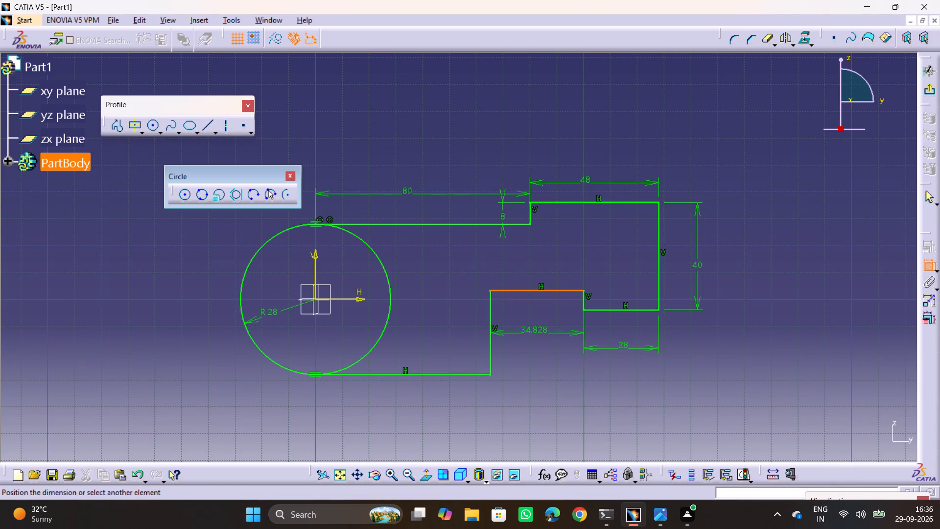
{"action": "left_click", "coordinate": [525, 376]}
{"action": "double_click", "coordinate": [524, 373]}
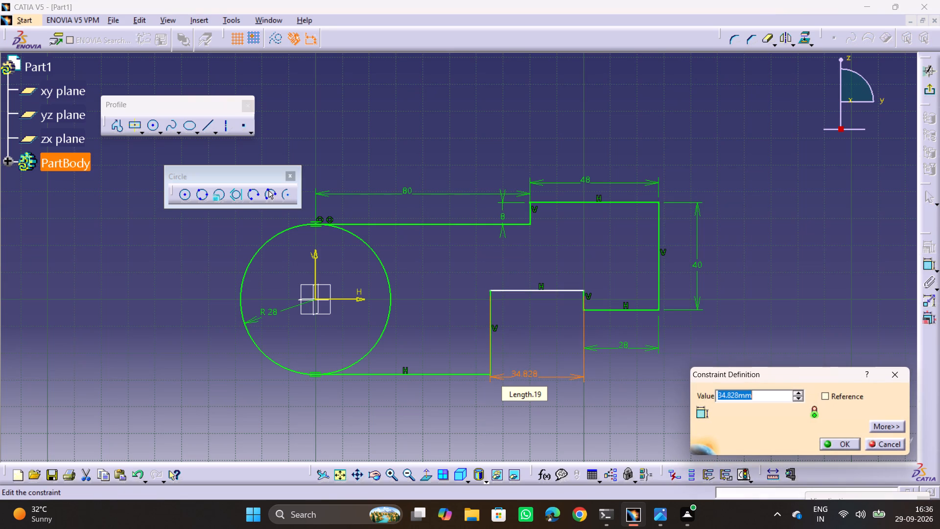
{"action": "type", "text": "58"}
{"action": "key", "text": "Return"}
{"action": "left_click", "coordinate": [782, 342]}
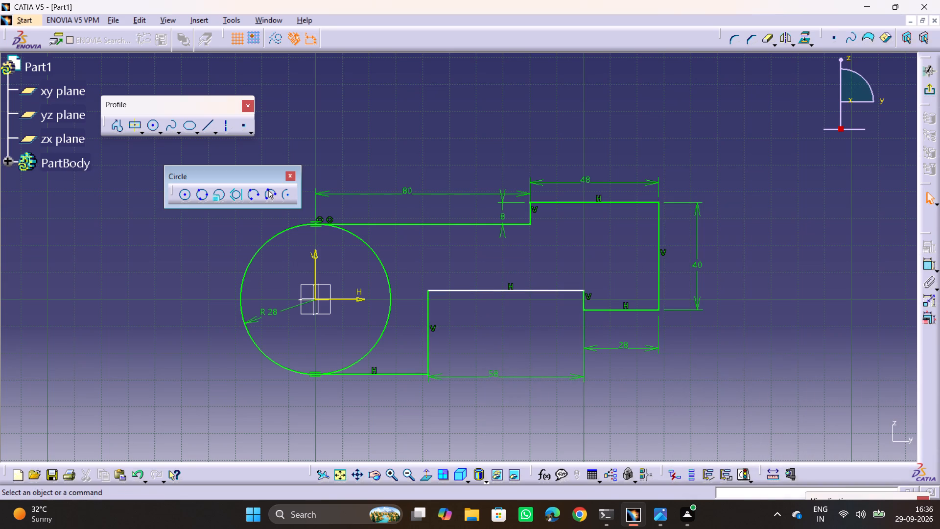
Check reference drawing 22.webp, dimension the short vertical line between the recess and the 28 mm line, and set it to 8 mm.
{"action": "key", "text": "alt+Tab"}
{"action": "key", "text": "alt+Tab"}
{"action": "key", "text": "alt+Tab"}
{"action": "key", "text": "alt+Tab"}
{"action": "left_click", "coordinate": [925, 264]}
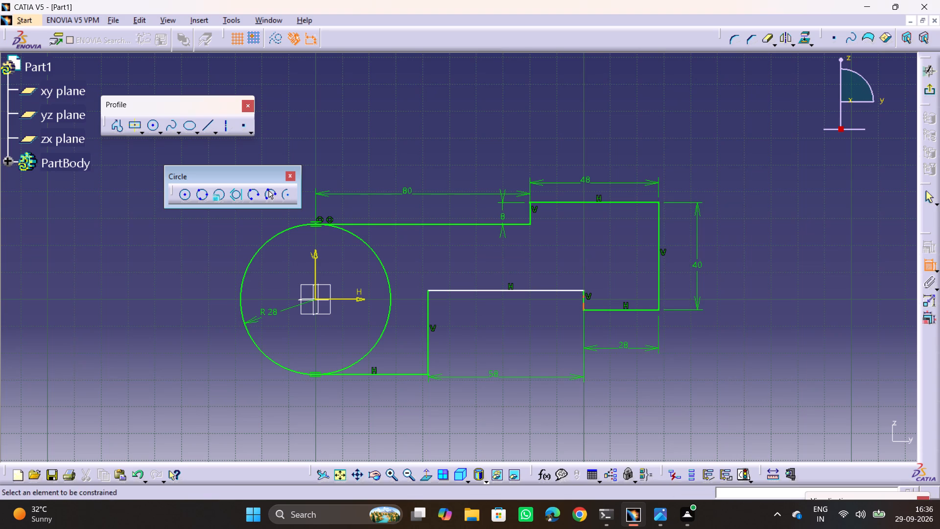
{"action": "left_click", "coordinate": [583, 299]}
{"action": "left_click", "coordinate": [619, 295]}
{"action": "double_click", "coordinate": [625, 293]}
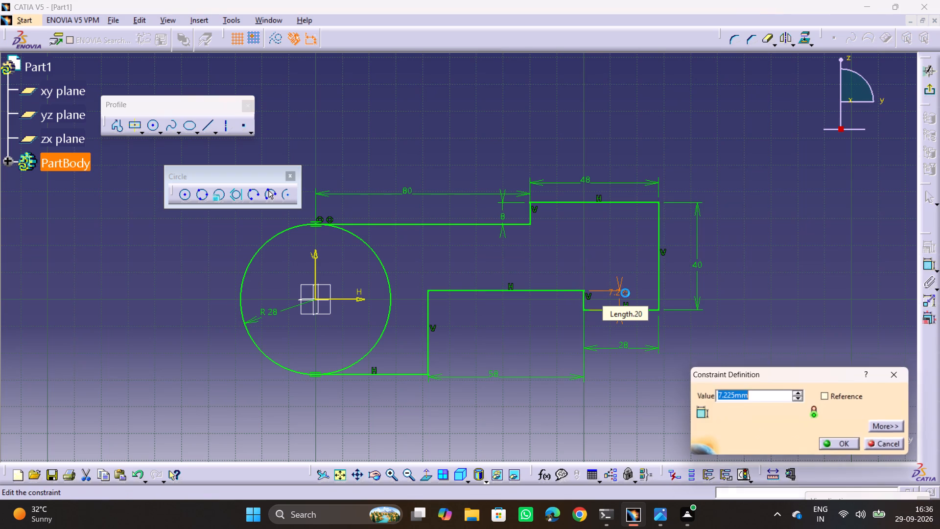
{"action": "key", "text": "8"}
{"action": "key", "text": "Return"}
{"action": "left_click", "coordinate": [762, 323]}
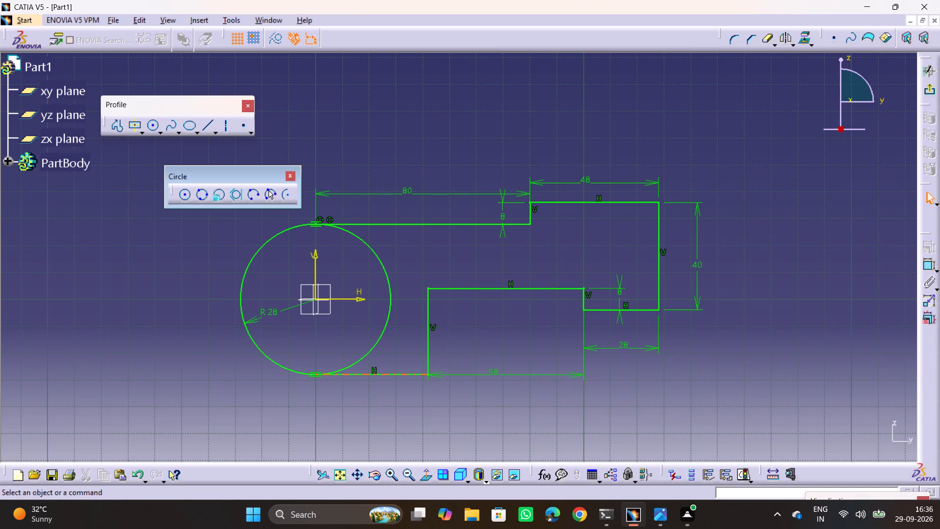
Constrain the free endpoint of the profile's lowest horizontal line to be coincident with the R28 circle.
{"action": "left_click_drag", "start_coordinate": [343, 373], "coordinate": [257, 404]}
{"action": "left_click", "coordinate": [213, 409]}
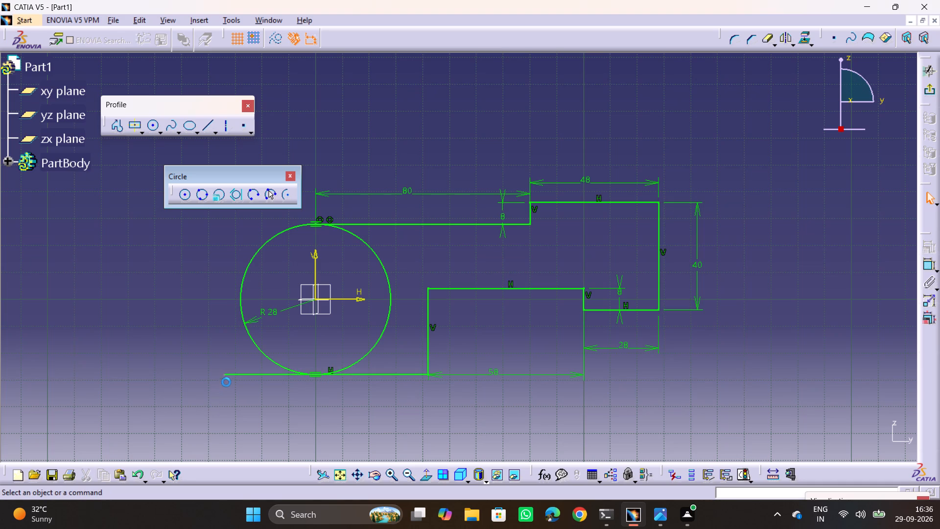
{"action": "left_click", "coordinate": [225, 373]}
{"action": "left_click", "coordinate": [251, 337], "text": "ctrl"}
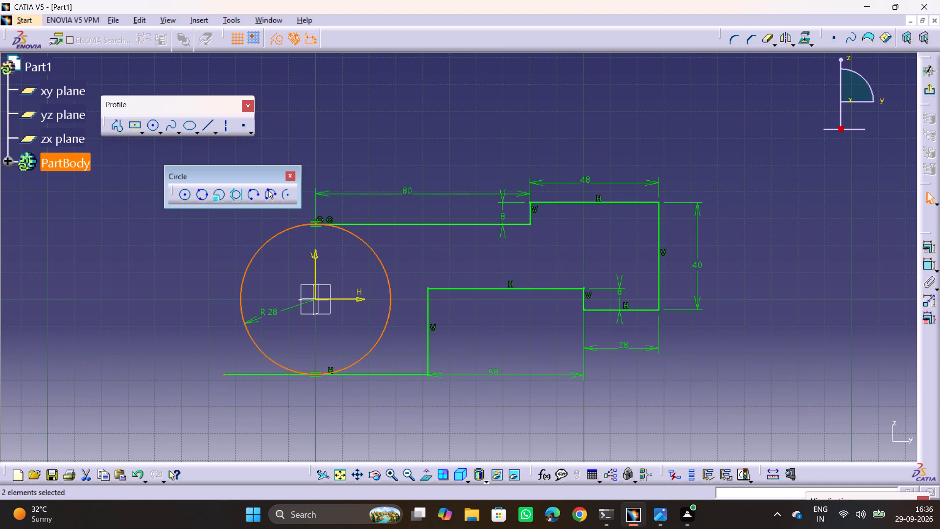
{"action": "left_click", "coordinate": [933, 245]}
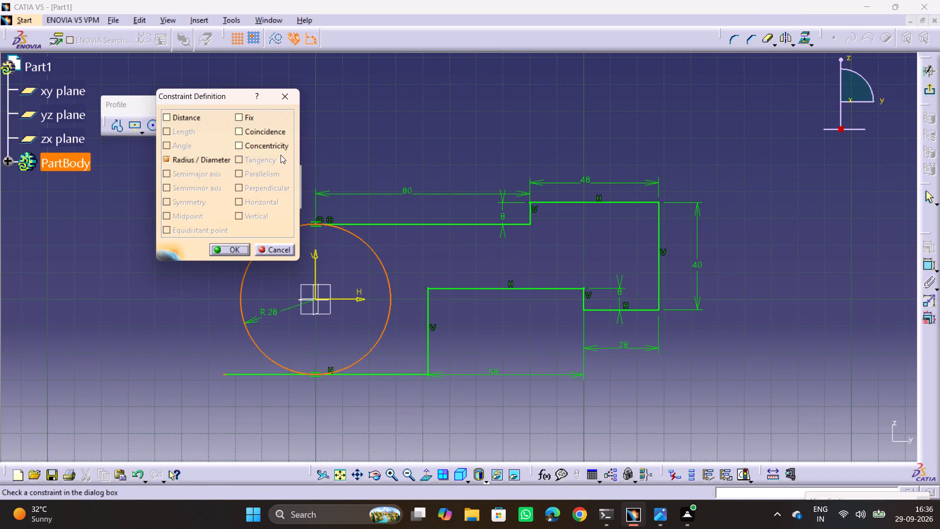
{"action": "left_click", "coordinate": [266, 134]}
{"action": "left_click", "coordinate": [210, 241]}
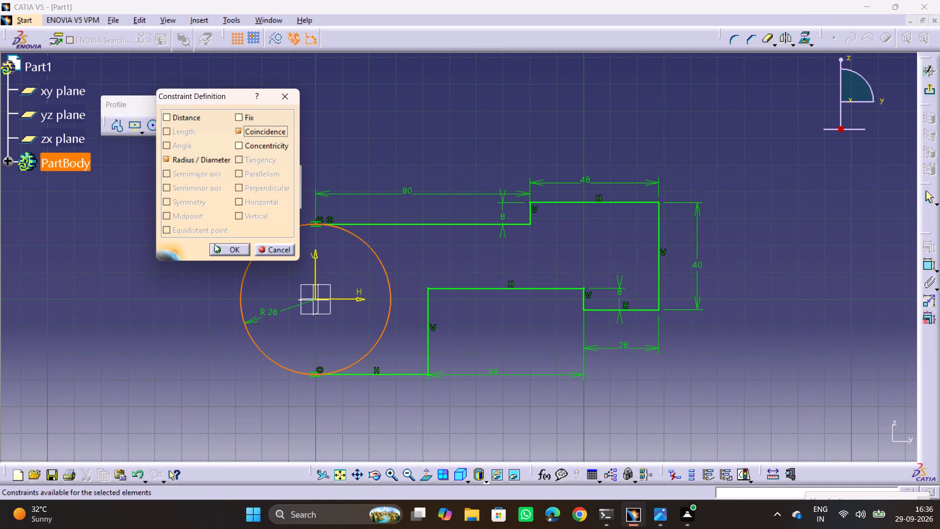
{"action": "left_click", "coordinate": [218, 245]}
{"action": "left_click_drag", "start_coordinate": [337, 224], "coordinate": [320, 242]}
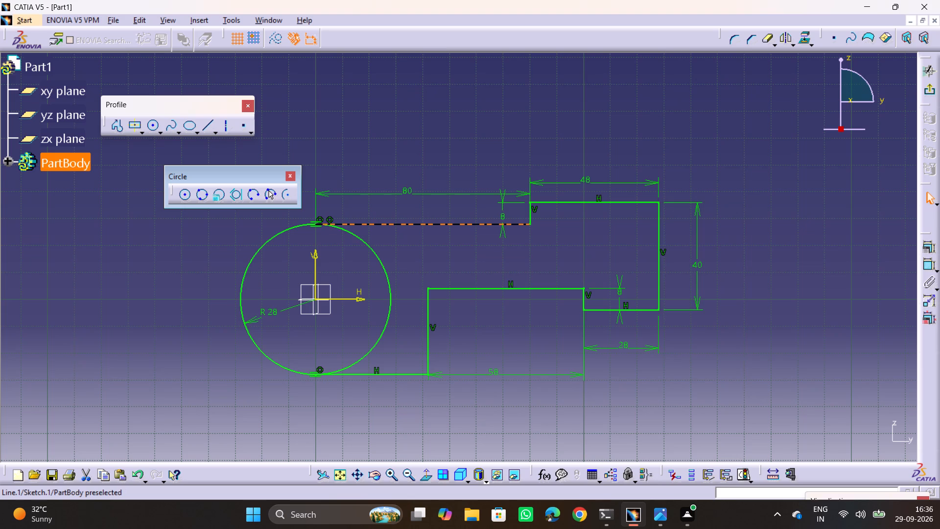
{"action": "left_click_drag", "start_coordinate": [320, 242], "coordinate": [320, 243]}
{"action": "left_click", "coordinate": [501, 277]}
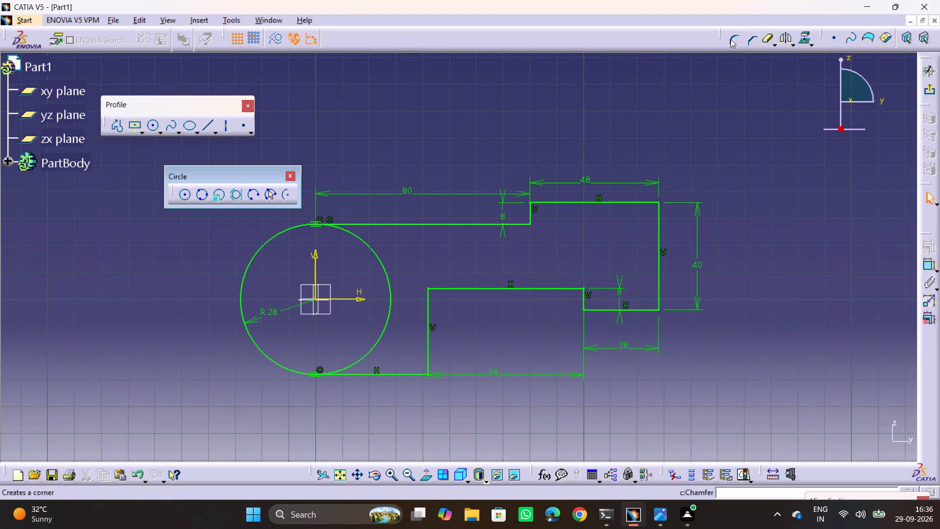
Select the recess's vertical and horizontal lines together and add corners of 8 mm radius between them and the 28 mm line.
{"action": "left_click_drag", "start_coordinate": [410, 265], "coordinate": [597, 351]}
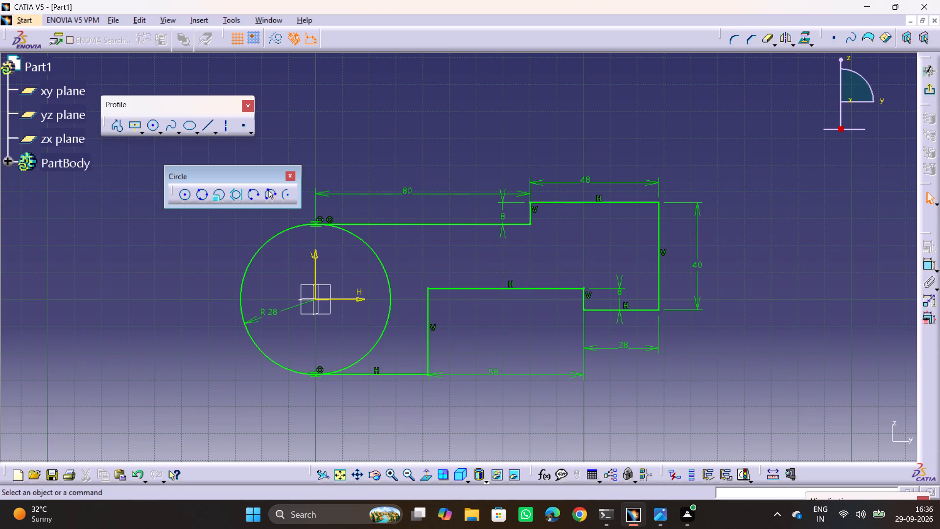
{"action": "left_click_drag", "start_coordinate": [597, 351], "coordinate": [601, 351]}
{"action": "left_click", "coordinate": [426, 311], "text": "ctrl"}
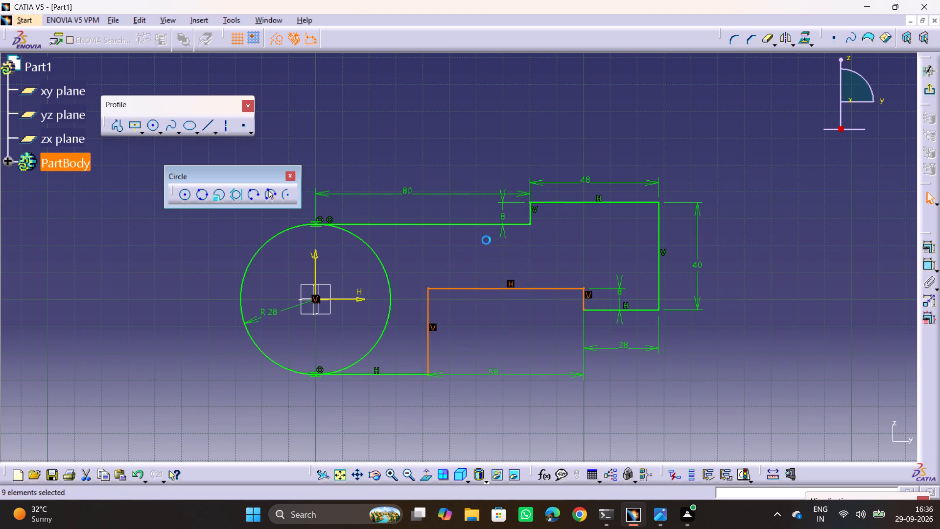
{"action": "left_click", "coordinate": [534, 209], "text": "ctrl"}
{"action": "left_click", "coordinate": [517, 221], "text": "ctrl"}
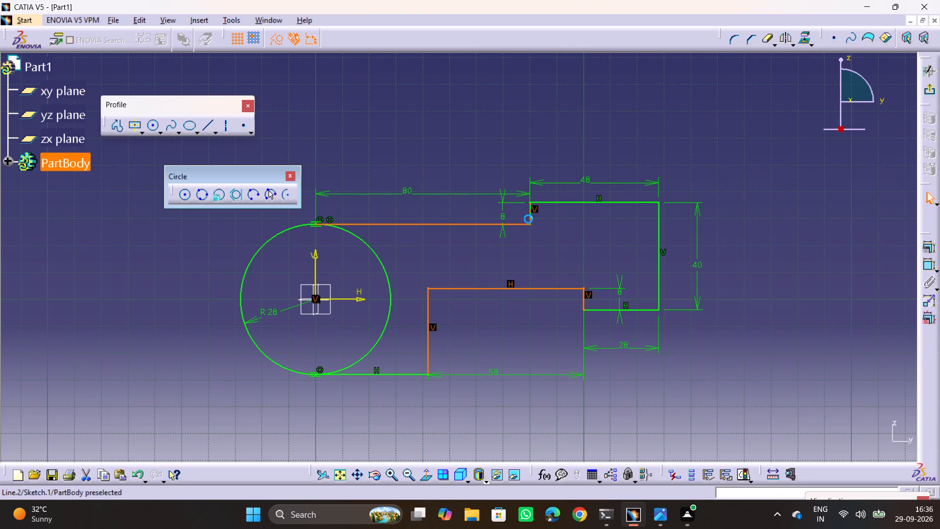
{"action": "left_click", "coordinate": [536, 209], "text": "ctrl"}
{"action": "left_click", "coordinate": [530, 218], "text": "ctrl"}
{"action": "left_click", "coordinate": [737, 41]}
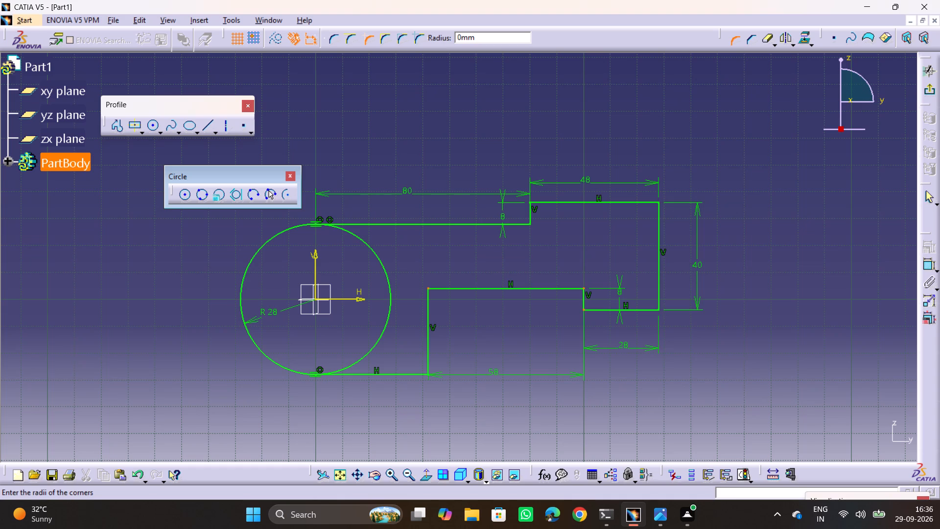
{"action": "left_click", "coordinate": [486, 40]}
{"action": "left_click", "coordinate": [486, 40]}
{"action": "key", "text": "8"}
{"action": "key", "text": "Return"}
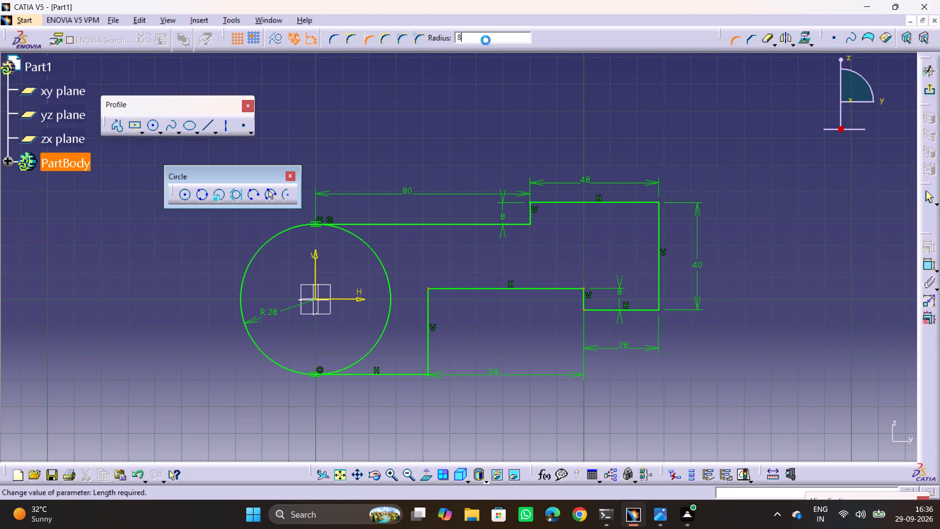
{"action": "left_click", "coordinate": [506, 266]}
{"action": "key", "text": "Escape"}
{"action": "key", "text": "Escape"}
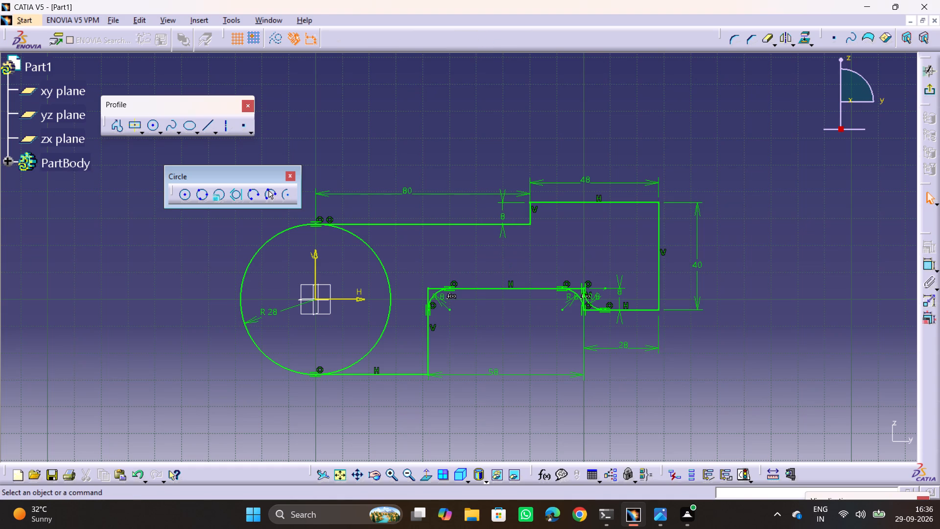
Add a corner between the 80 mm line and the short vertical line of the upper step, with its radius set to 8 mm.
{"action": "left_click", "coordinate": [733, 36]}
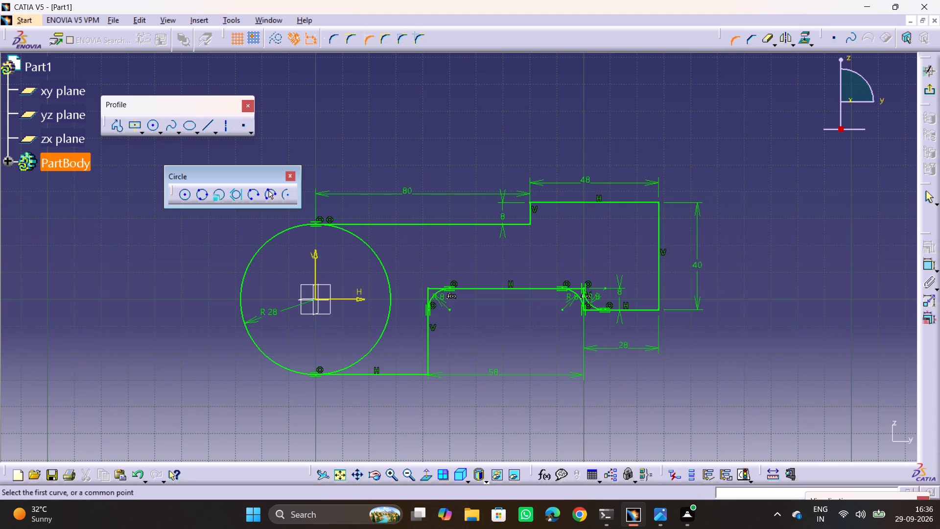
{"action": "left_click", "coordinate": [532, 219]}
{"action": "left_click", "coordinate": [517, 222]}
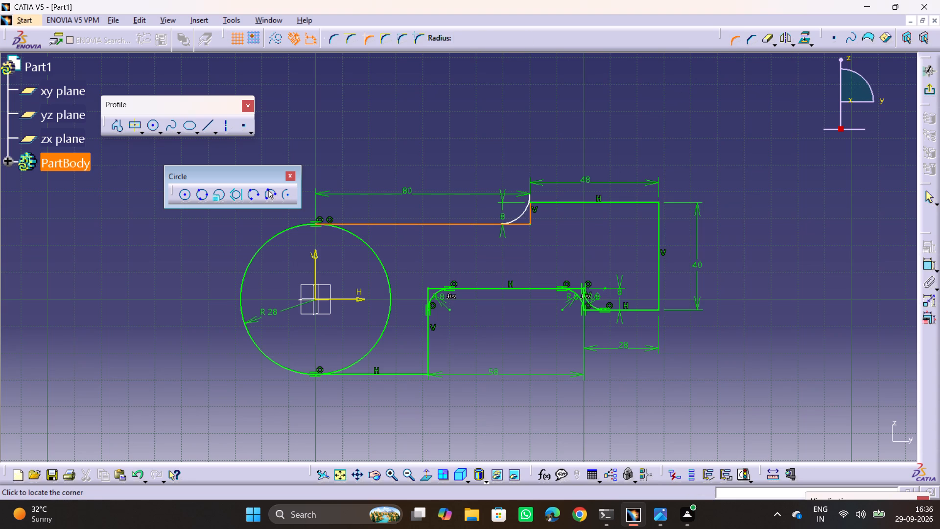
{"action": "left_click", "coordinate": [524, 218]}
{"action": "key", "text": "Escape"}
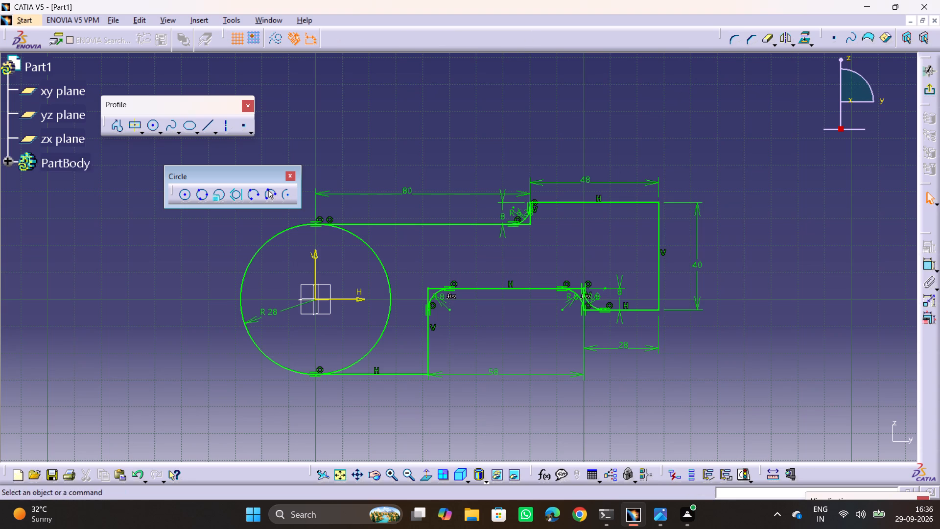
{"action": "key", "text": "Escape"}
{"action": "double_click", "coordinate": [513, 212]}
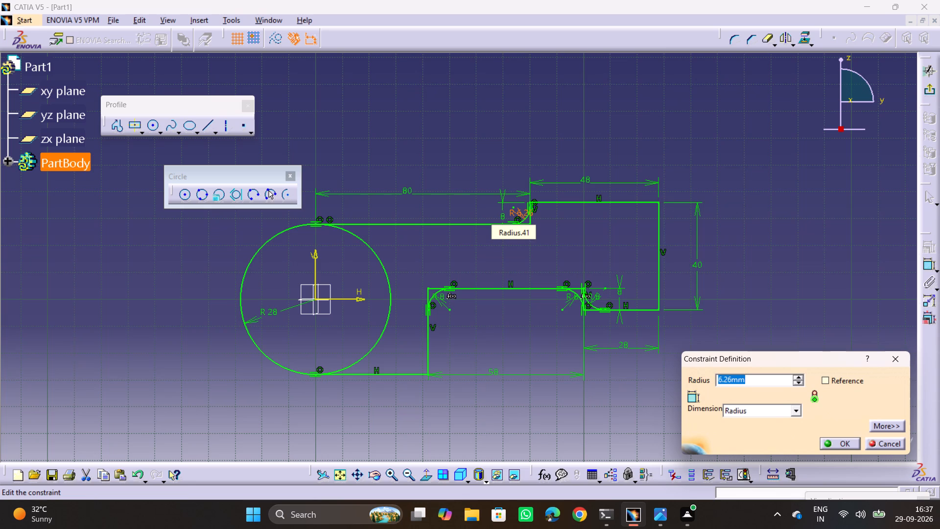
{"action": "key", "text": "8"}
{"action": "key", "text": "Return"}
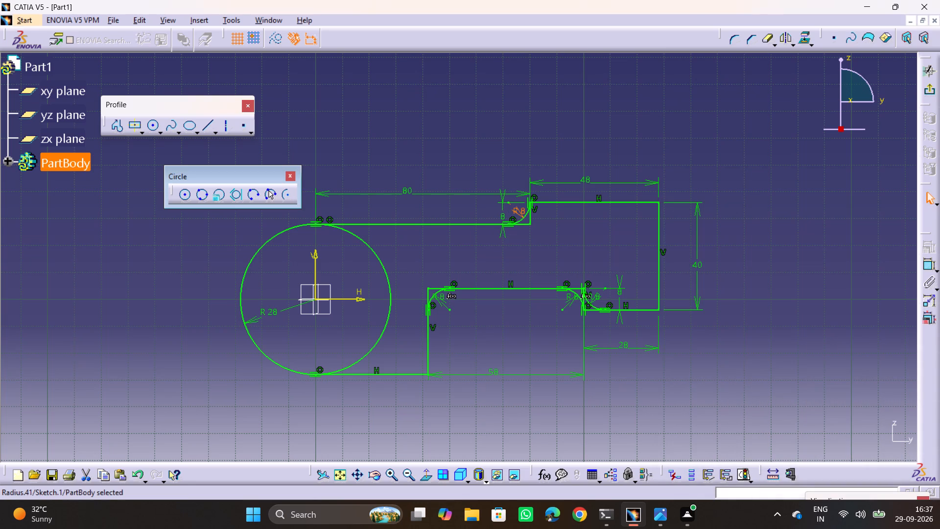
{"action": "left_click", "coordinate": [738, 82]}
{"action": "key", "text": "Escape"}
{"action": "key", "text": "Escape"}
Quick-trim the excess horizontal and vertical line ends outside the R8 corner on the recess's side nearest the circle.
{"action": "double_click", "coordinate": [764, 39]}
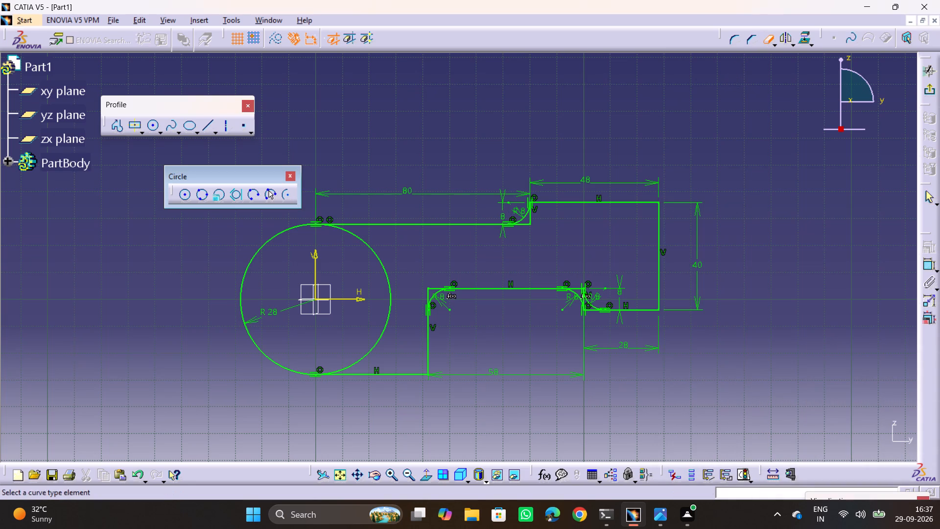
{"action": "middle_click_drag", "start_coordinate": [587, 204], "coordinate": [611, 120], "text": "ctrl"}
{"action": "scroll", "coordinate": [562, 235], "scroll_direction": "up", "scroll_amount": 1}
{"action": "middle_click_drag", "start_coordinate": [562, 225], "coordinate": [570, 186]}
{"action": "left_click", "coordinate": [405, 298]}
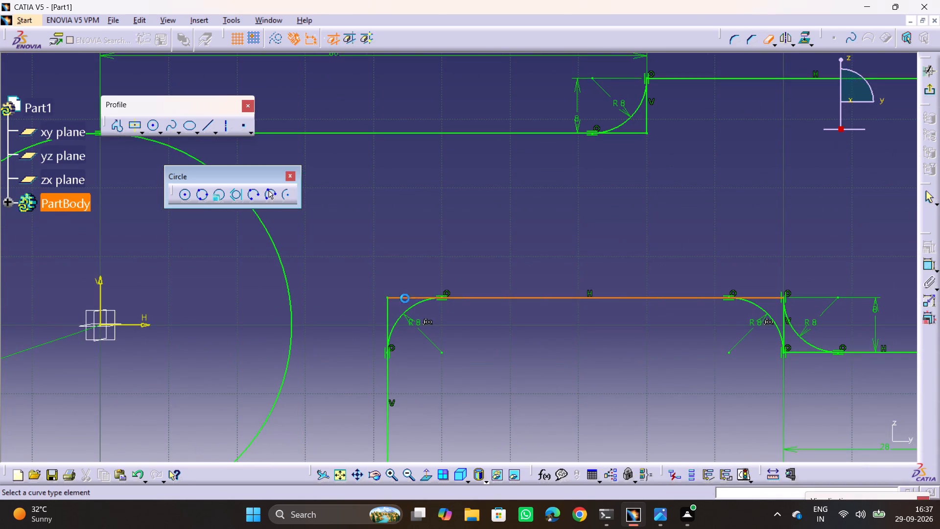
{"action": "left_click", "coordinate": [473, 280]}
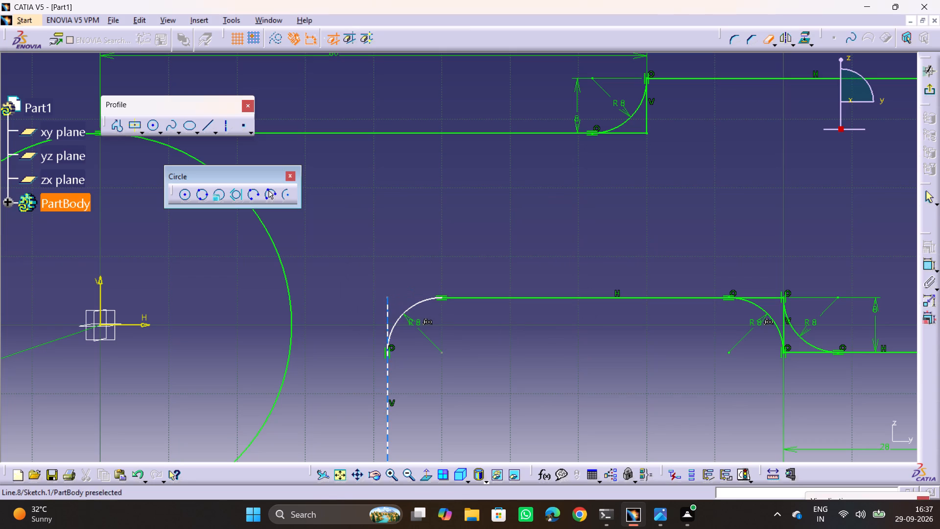
{"action": "left_click", "coordinate": [384, 312]}
Quick-trim both line ends beyond the upper step's R8 corner, converting their length constraints into distances.
{"action": "middle_click_drag", "start_coordinate": [601, 237], "coordinate": [522, 268]}
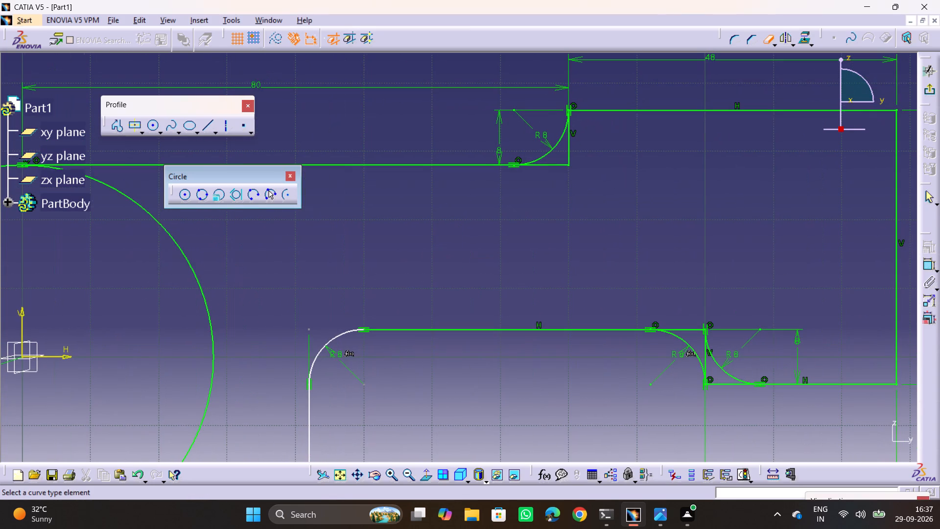
{"action": "left_click", "coordinate": [556, 167]}
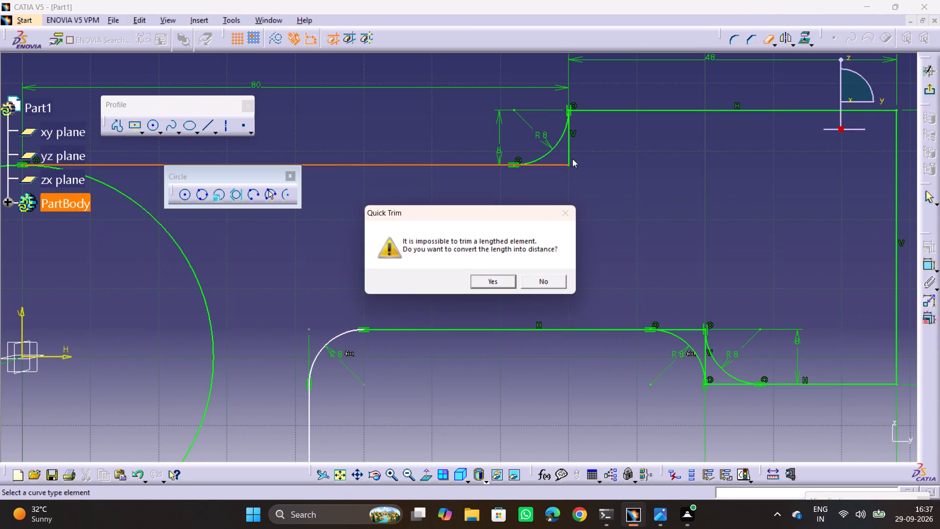
{"action": "left_click", "coordinate": [505, 282]}
{"action": "left_click", "coordinate": [571, 154]}
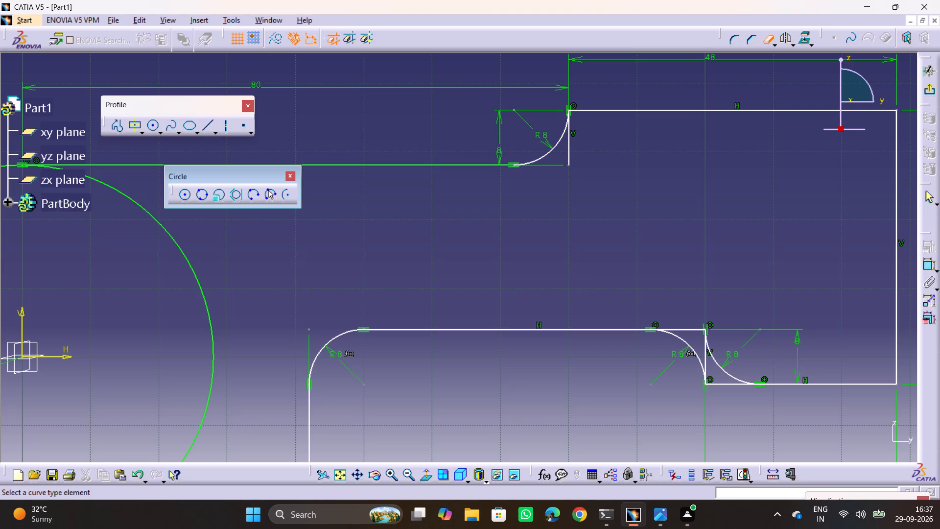
{"action": "left_click", "coordinate": [568, 153]}
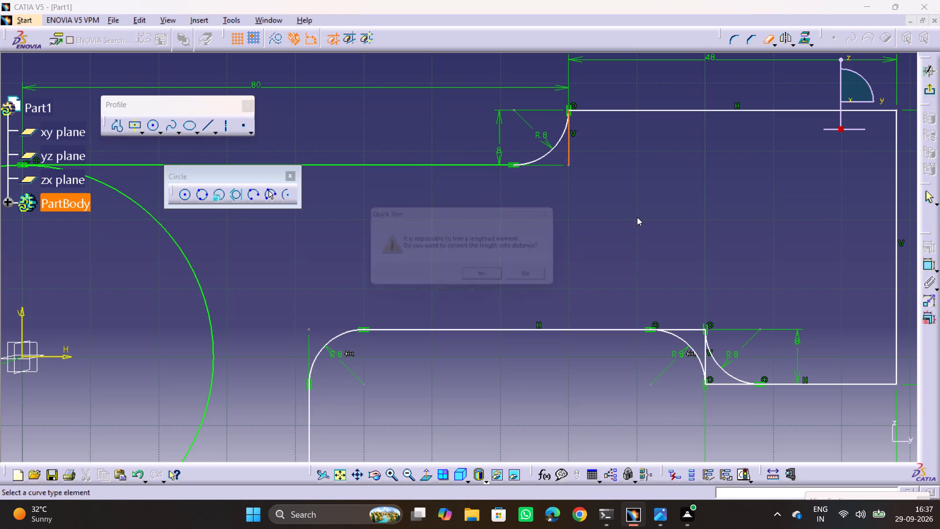
{"action": "left_click", "coordinate": [495, 290]}
{"action": "left_click", "coordinate": [494, 279]}
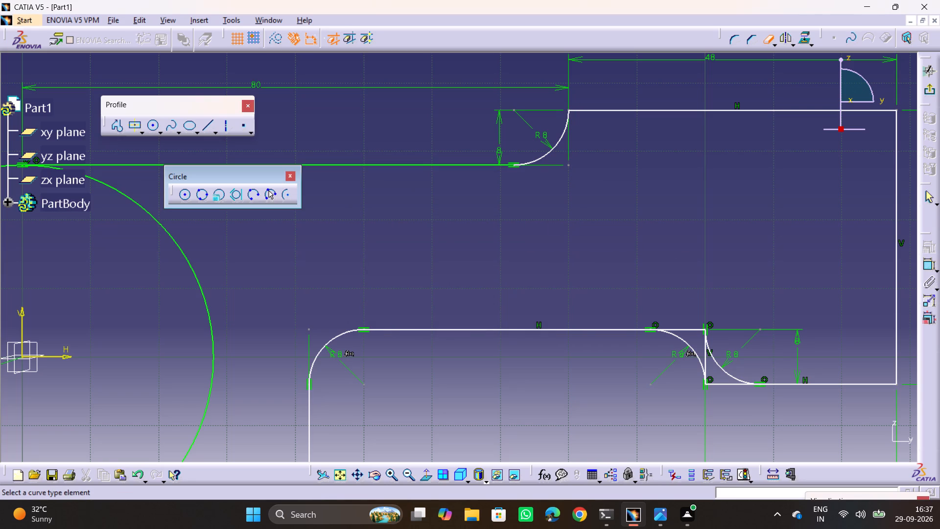
Quick-trim the excess lines at the recess corner beside the 28 mm line, converting length to distance, and remove the extra R8 arc.
{"action": "left_click", "coordinate": [690, 333]}
{"action": "left_click", "coordinate": [686, 328]}
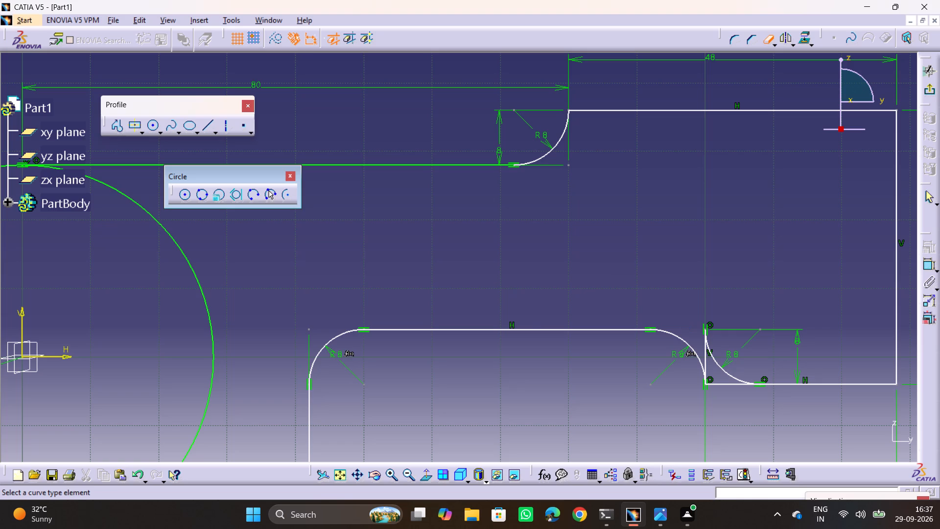
{"action": "left_click", "coordinate": [705, 354]}
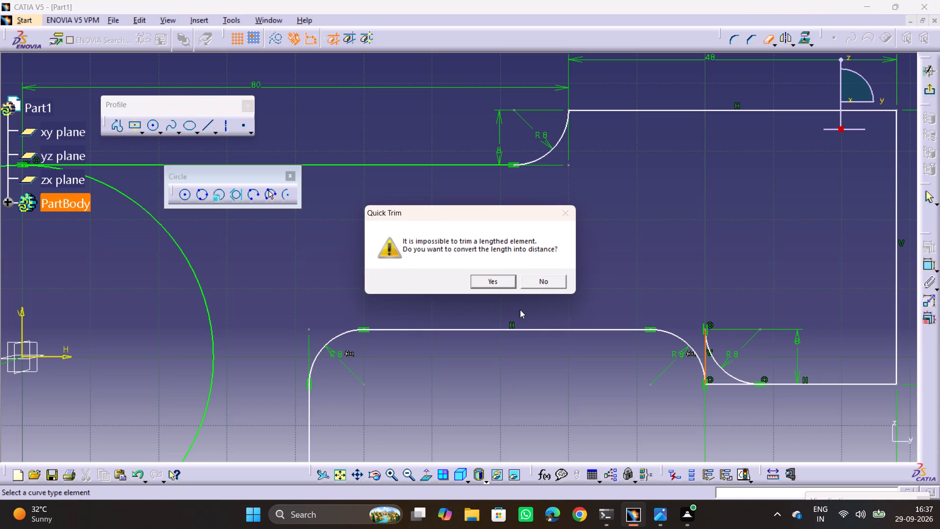
{"action": "left_click", "coordinate": [497, 277]}
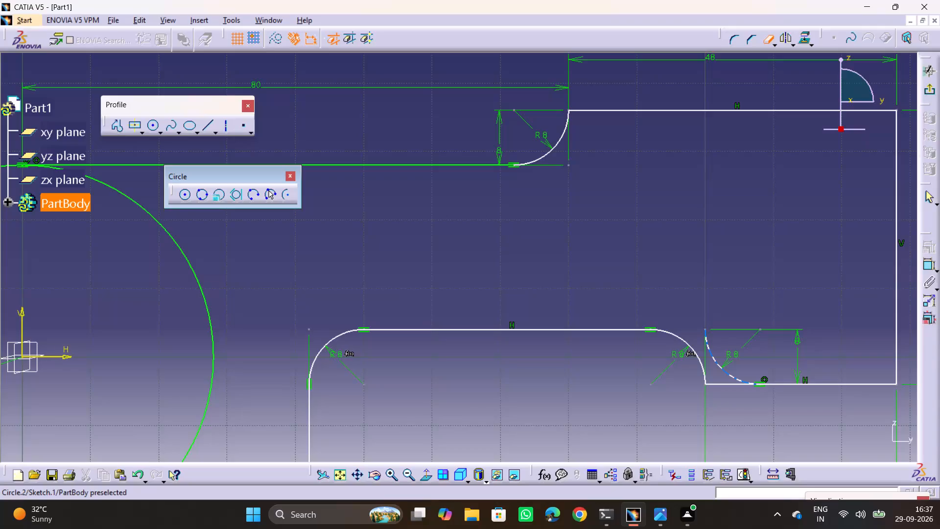
{"action": "left_click", "coordinate": [729, 372]}
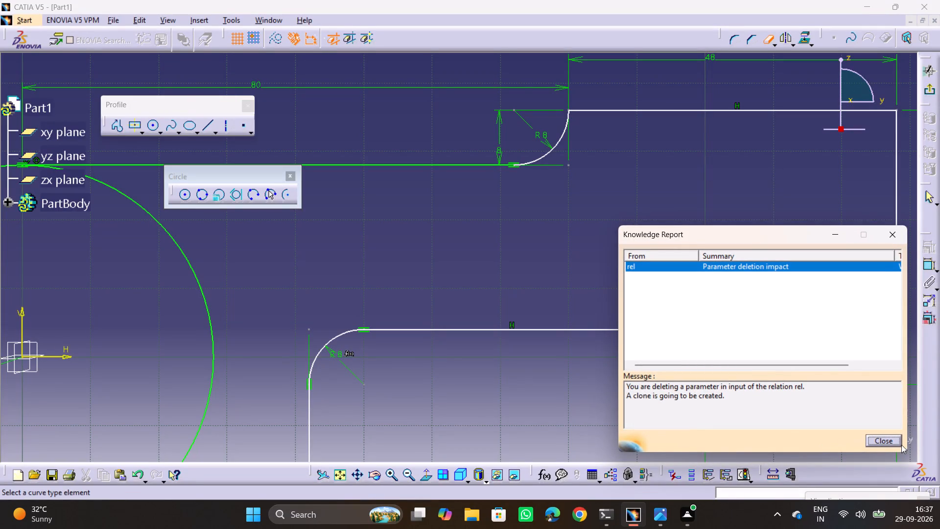
{"action": "left_click", "coordinate": [887, 440]}
{"action": "key", "text": "Escape"}
{"action": "key", "text": "Escape"}
{"action": "key", "text": "Escape"}
{"action": "key", "text": "Escape"}
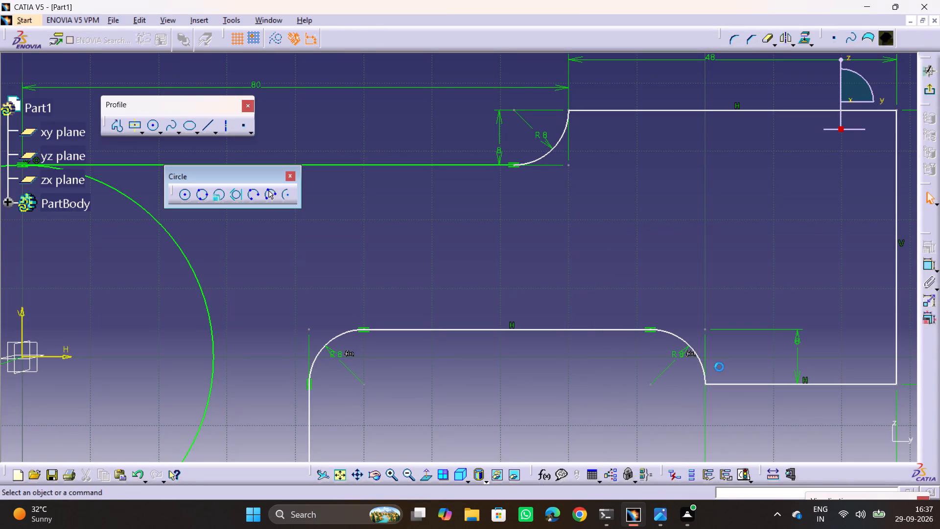
{"action": "key", "text": "Escape"}
{"action": "key", "text": "Escape"}
{"action": "key", "text": "Escape"}
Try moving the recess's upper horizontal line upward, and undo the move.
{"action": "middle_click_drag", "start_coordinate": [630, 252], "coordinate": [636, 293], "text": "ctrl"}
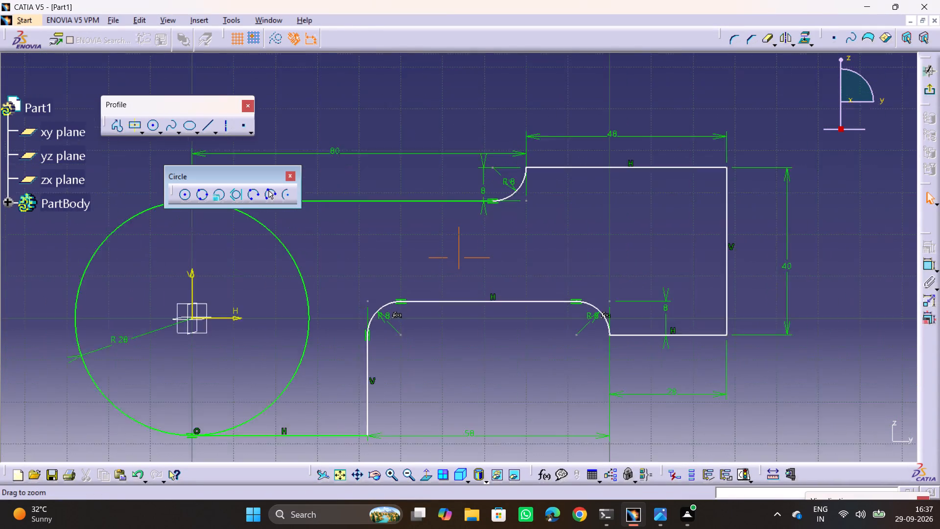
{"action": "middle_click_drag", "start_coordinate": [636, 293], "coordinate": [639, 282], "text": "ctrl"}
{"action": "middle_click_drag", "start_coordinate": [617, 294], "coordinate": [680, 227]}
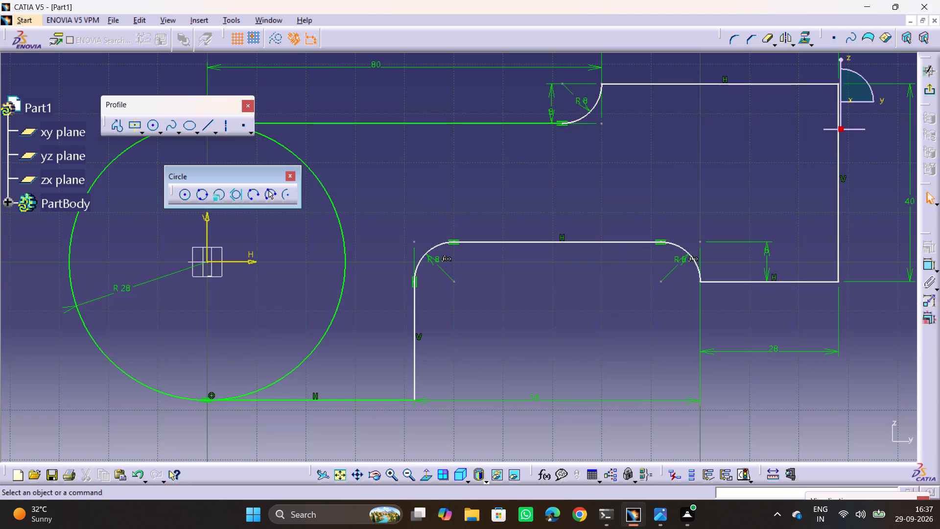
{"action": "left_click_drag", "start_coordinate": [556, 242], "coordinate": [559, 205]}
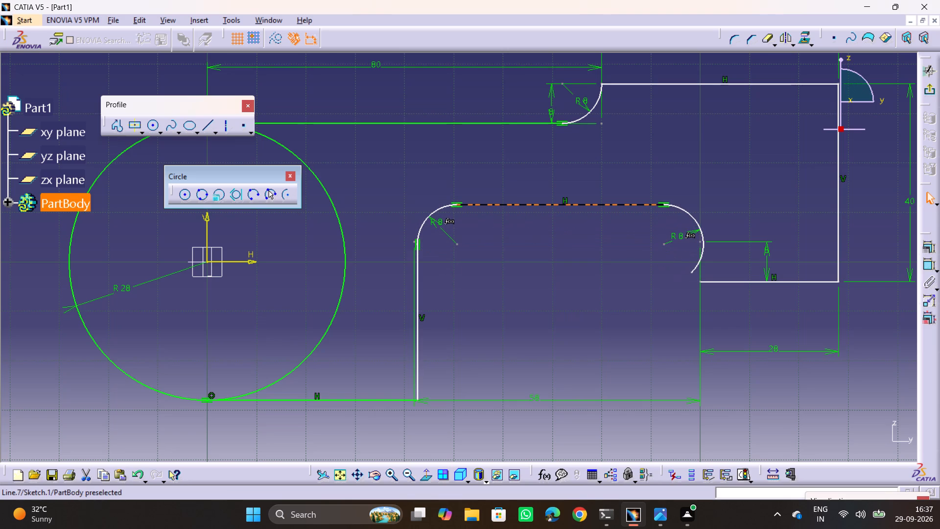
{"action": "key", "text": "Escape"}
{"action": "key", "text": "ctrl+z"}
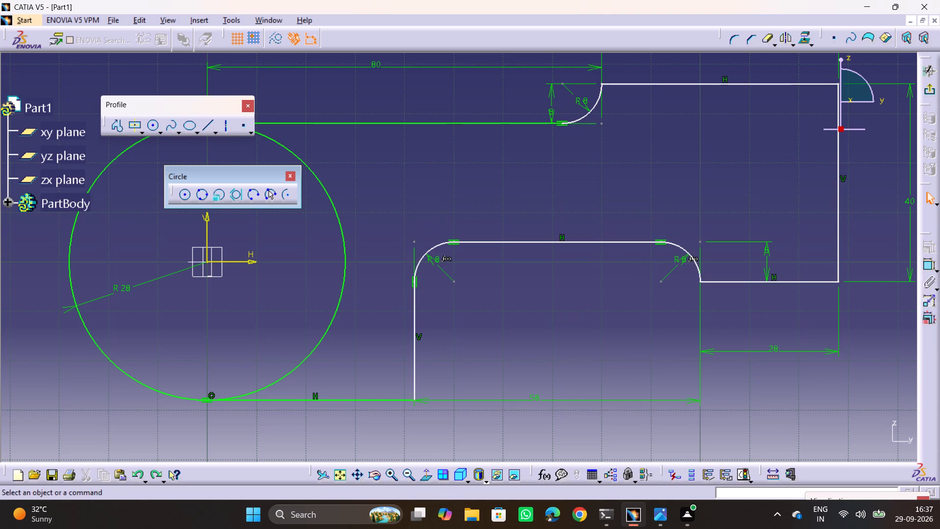
Undo the last trims and the arc removal at the recess corner beside the 28 mm line.
{"action": "key", "text": "ctrl+z"}
{"action": "key", "text": "ctrl+z"}
{"action": "key", "text": "ctrl+z"}
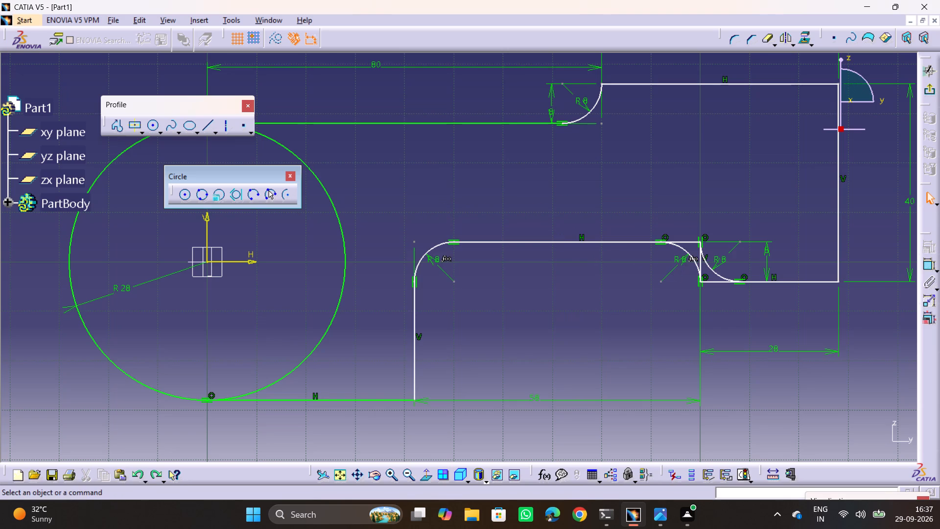
Delete both R8 arcs at the recess corner beside the 28 mm line.
{"action": "key", "text": "Escape"}
{"action": "left_click", "coordinate": [708, 265]}
{"action": "key", "text": "Delete"}
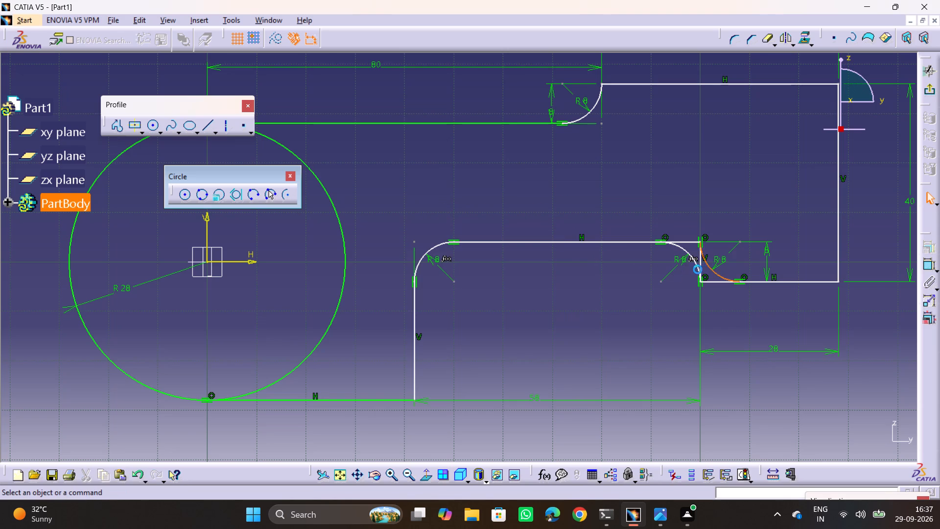
{"action": "left_click", "coordinate": [881, 435]}
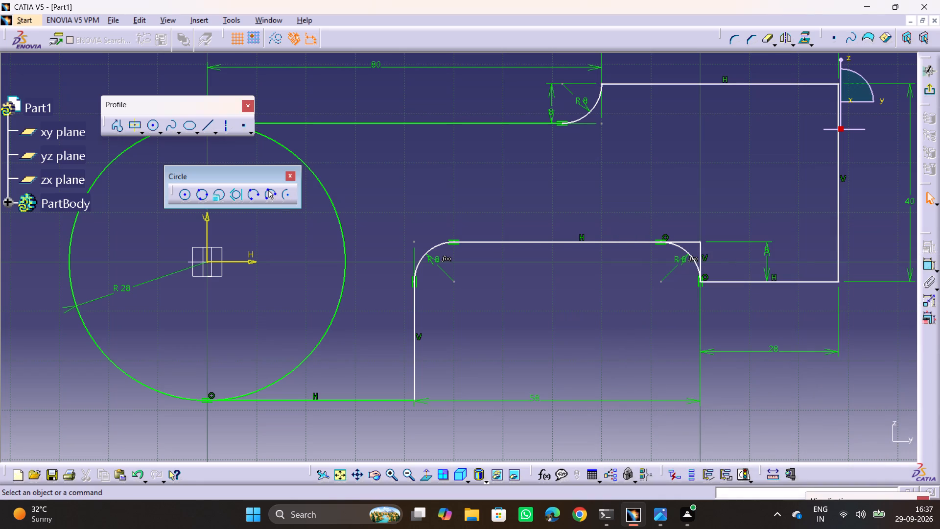
{"action": "key", "text": "Escape"}
{"action": "left_click", "coordinate": [679, 249]}
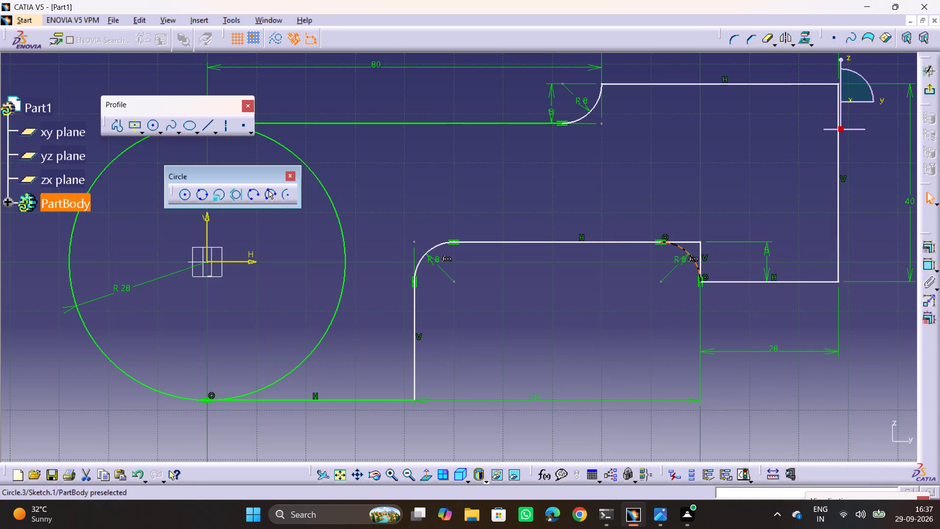
{"action": "key", "text": "Delete"}
{"action": "key", "text": "Escape"}
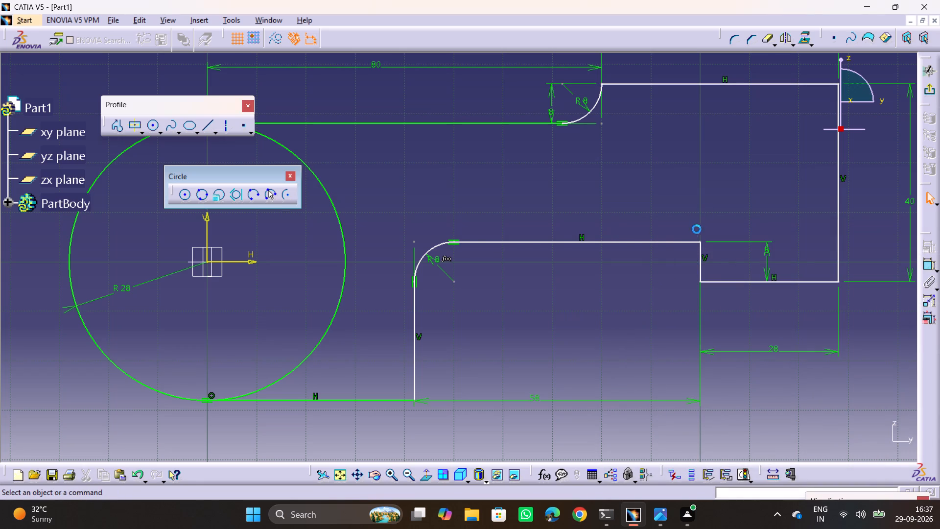
{"action": "key", "text": "Escape"}
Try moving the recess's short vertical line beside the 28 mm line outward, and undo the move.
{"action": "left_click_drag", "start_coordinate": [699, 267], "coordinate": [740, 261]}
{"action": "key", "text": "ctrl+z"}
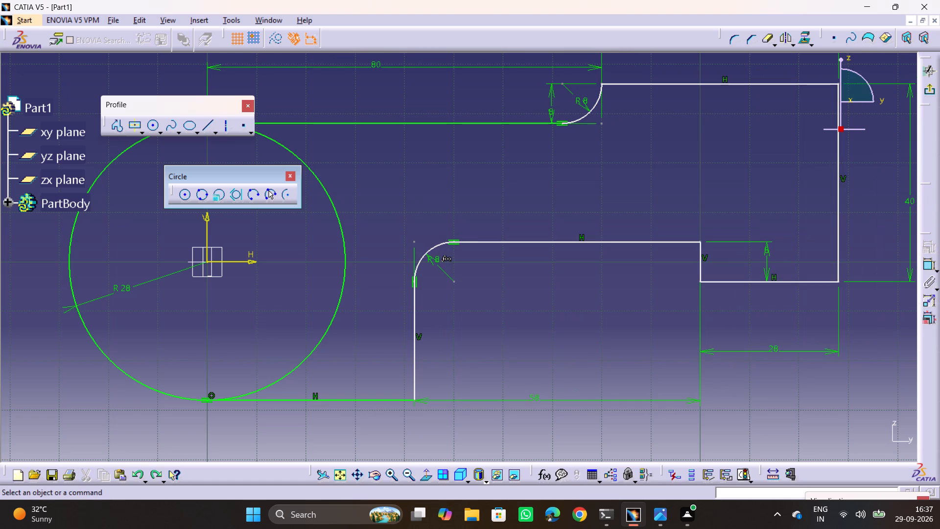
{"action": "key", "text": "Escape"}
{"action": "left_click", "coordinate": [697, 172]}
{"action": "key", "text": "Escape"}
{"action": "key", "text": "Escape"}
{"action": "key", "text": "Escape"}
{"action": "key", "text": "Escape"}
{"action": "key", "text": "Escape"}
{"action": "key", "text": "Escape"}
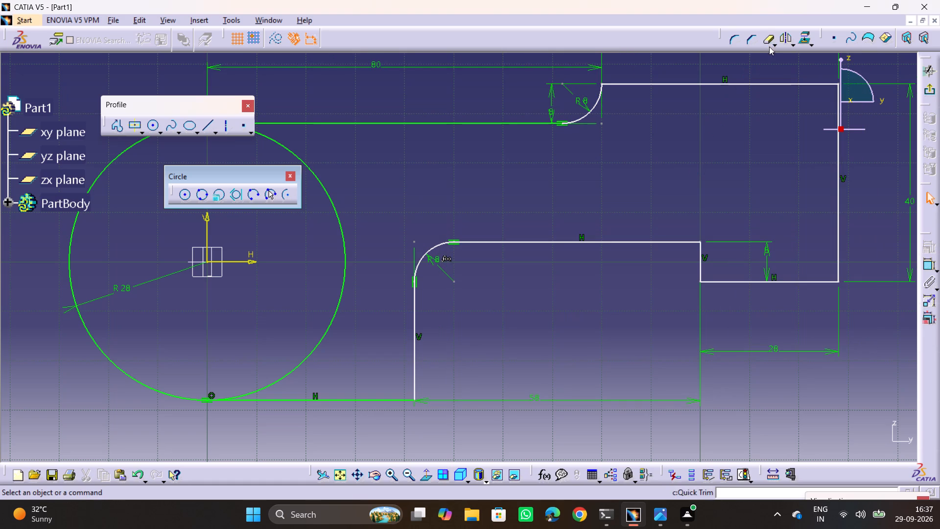
Round the corner between the recess's upper horizontal line and the short vertical line with a radius of 8 mm.
{"action": "left_click", "coordinate": [730, 40]}
{"action": "left_click", "coordinate": [667, 239]}
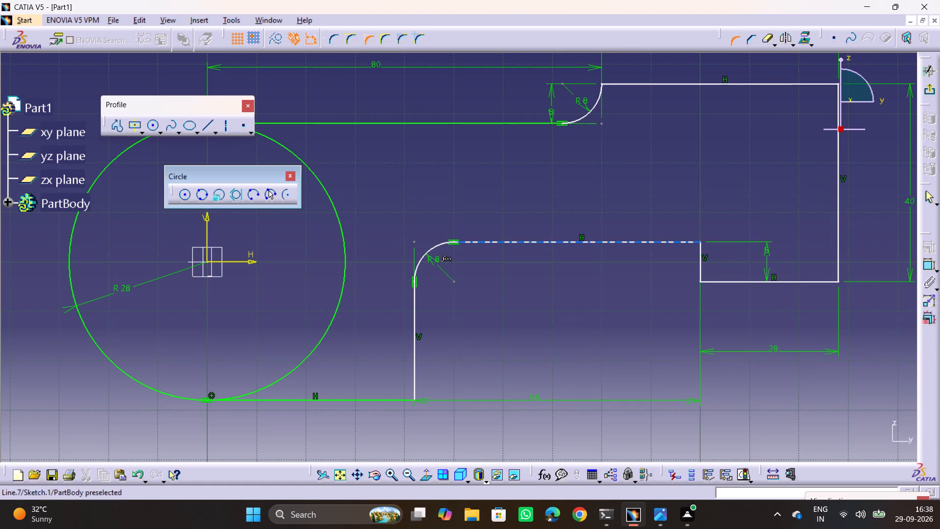
{"action": "left_click", "coordinate": [669, 240]}
{"action": "left_click", "coordinate": [699, 268]}
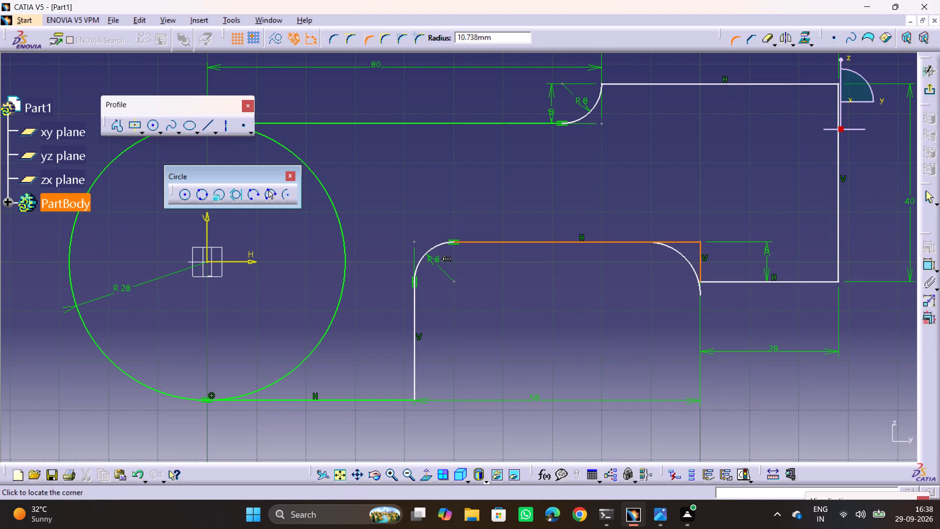
{"action": "left_click", "coordinate": [695, 254]}
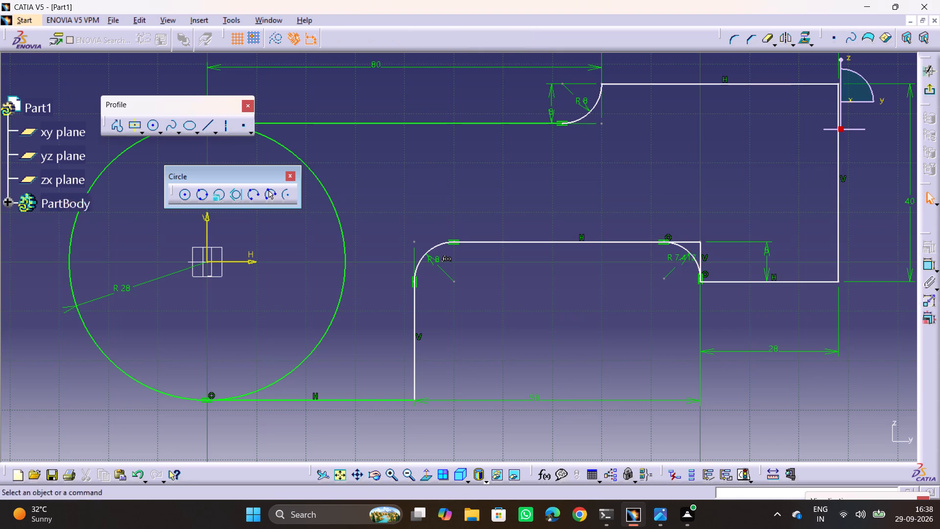
{"action": "key", "text": "Escape"}
{"action": "double_click", "coordinate": [682, 258]}
{"action": "key", "text": "8"}
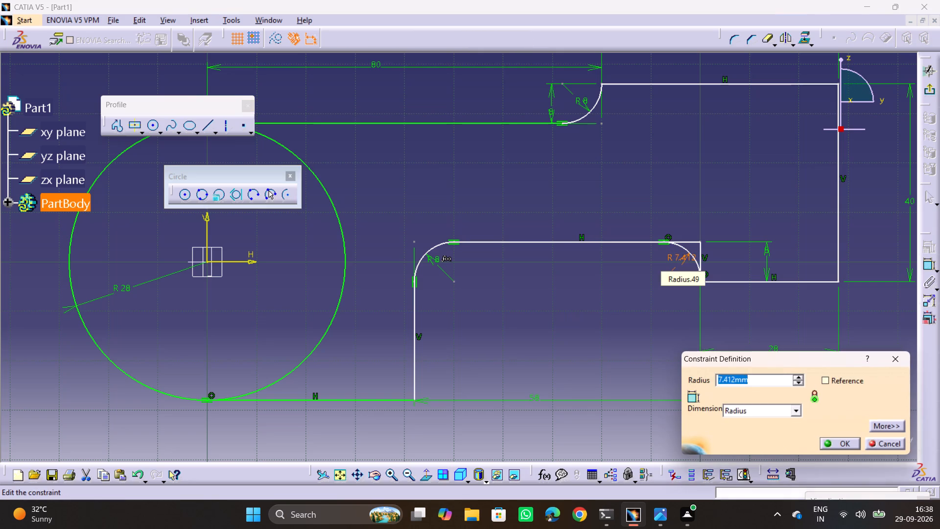
{"action": "key", "text": "Return"}
{"action": "left_click", "coordinate": [756, 337]}
Quick-trim the excess horizontal and vertical line ends outside the new R8 corner beside the 28 mm line.
{"action": "middle_click_drag", "start_coordinate": [709, 252], "coordinate": [704, 251], "text": "ctrl"}
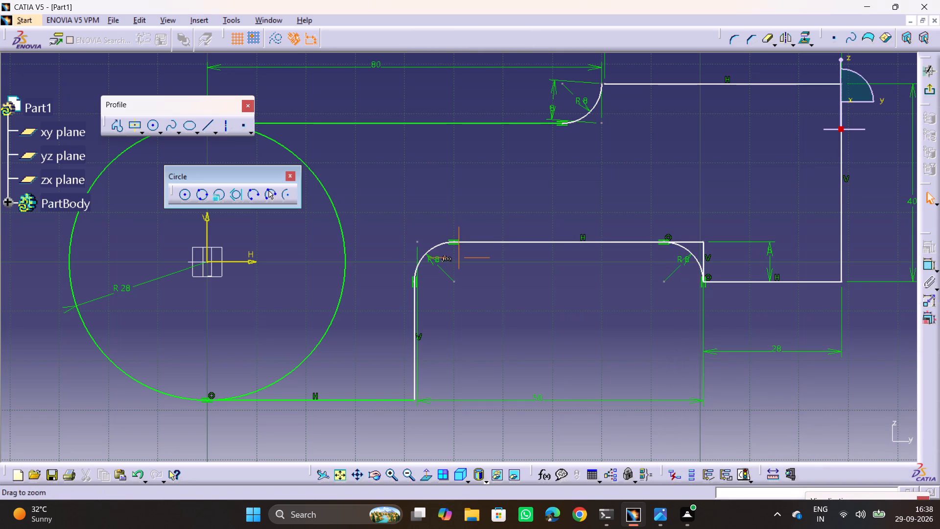
{"action": "middle_click_drag", "start_coordinate": [704, 251], "coordinate": [712, 222], "text": "ctrl"}
{"action": "middle_click_drag", "start_coordinate": [724, 282], "coordinate": [634, 231]}
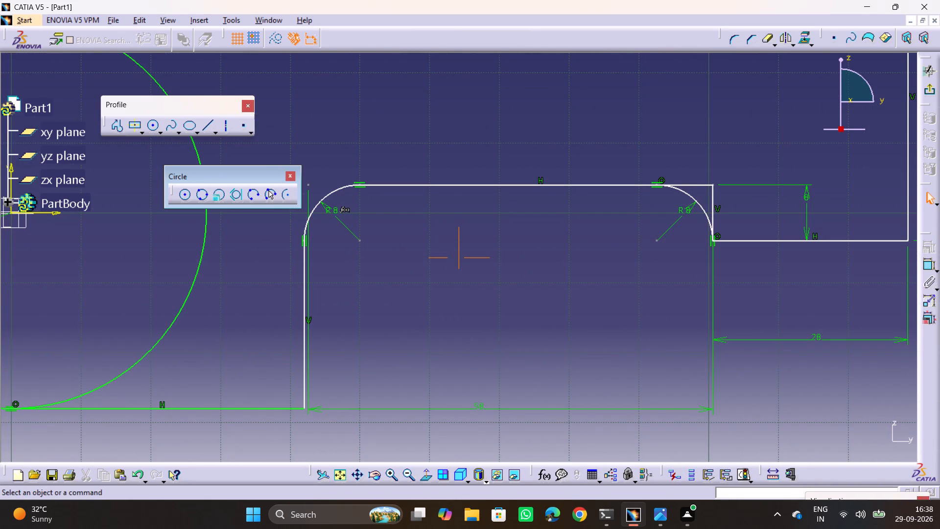
{"action": "left_click", "coordinate": [769, 38]}
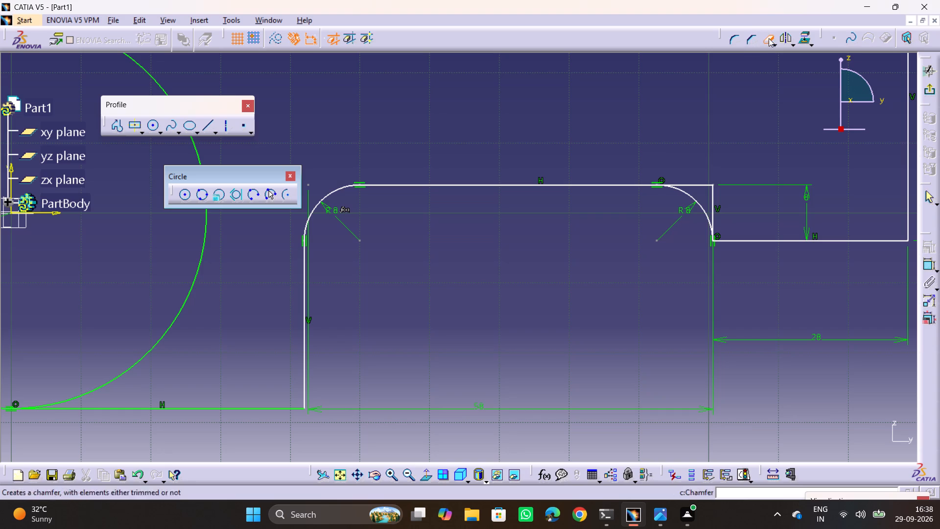
{"action": "left_click", "coordinate": [690, 181]}
{"action": "left_click", "coordinate": [690, 185]}
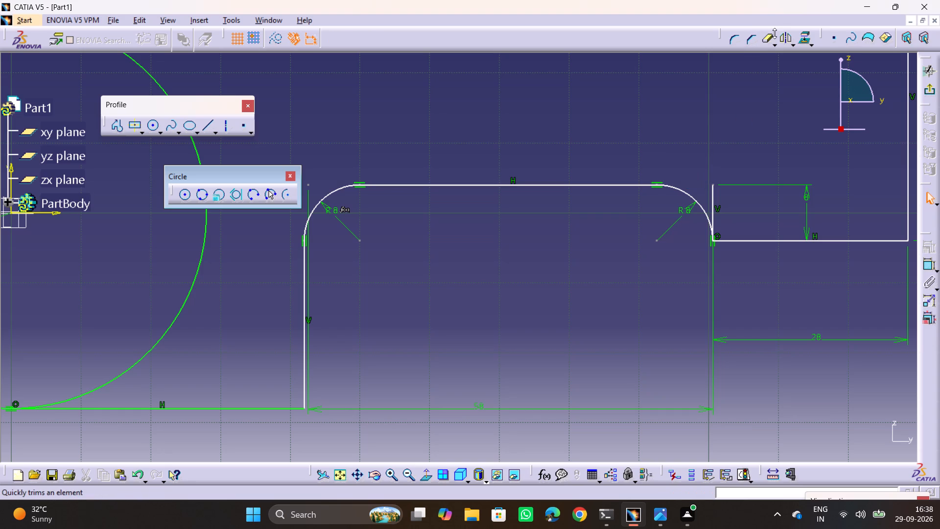
{"action": "left_click", "coordinate": [765, 40]}
{"action": "left_click", "coordinate": [713, 194]}
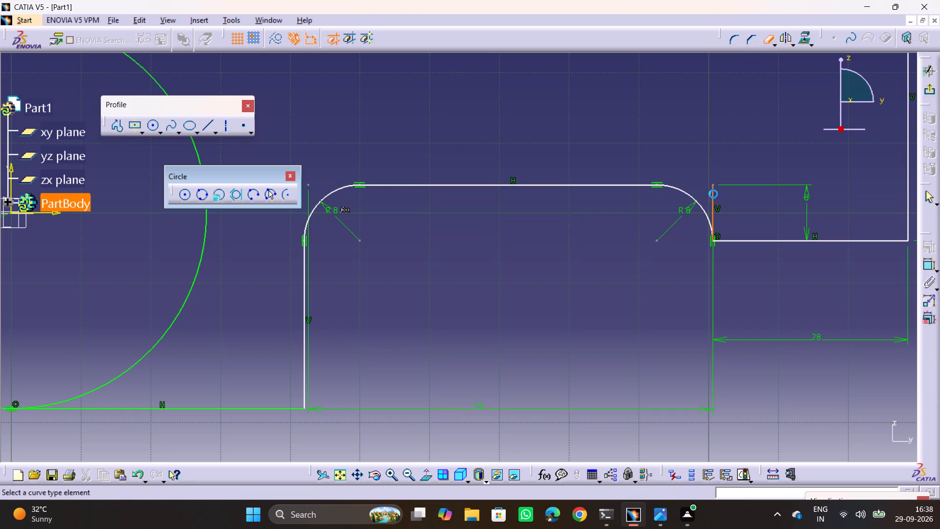
{"action": "left_click", "coordinate": [483, 282]}
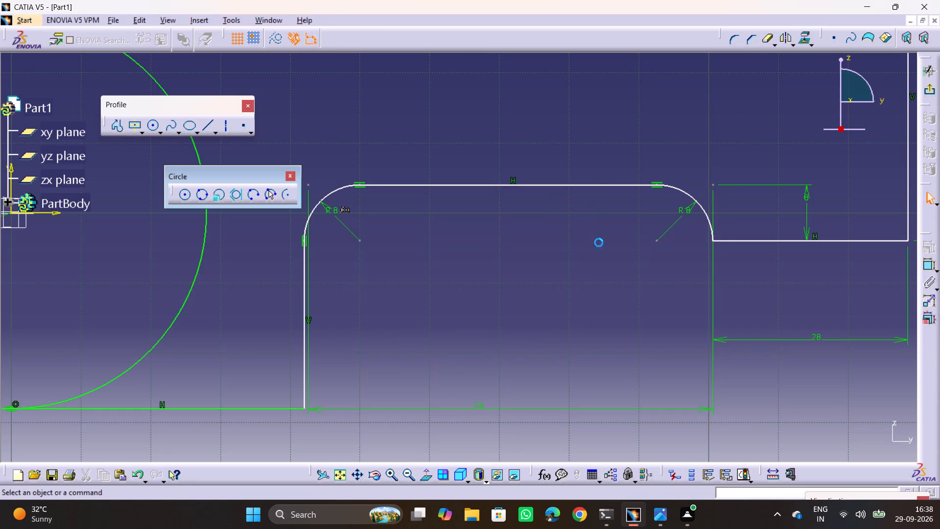
Apply the Horizontal option to the recess's upper line between the two R8 arcs.
{"action": "middle_click_drag", "start_coordinate": [600, 241], "coordinate": [599, 294], "text": "ctrl"}
{"action": "middle_click_drag", "start_coordinate": [486, 305], "coordinate": [387, 319]}
{"action": "left_click_drag", "start_coordinate": [486, 305], "coordinate": [387, 319]}
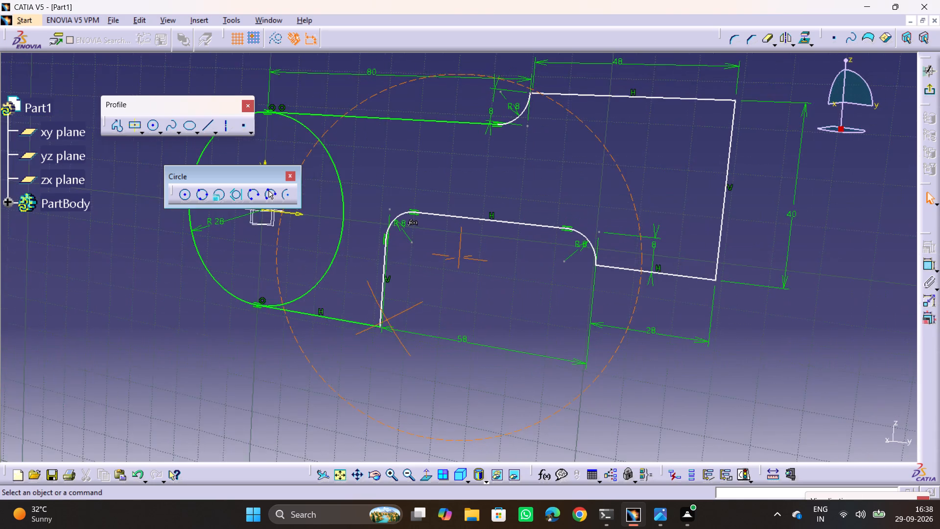
{"action": "middle_click_drag", "start_coordinate": [387, 319], "coordinate": [383, 324]}
{"action": "left_click_drag", "start_coordinate": [387, 319], "coordinate": [394, 325]}
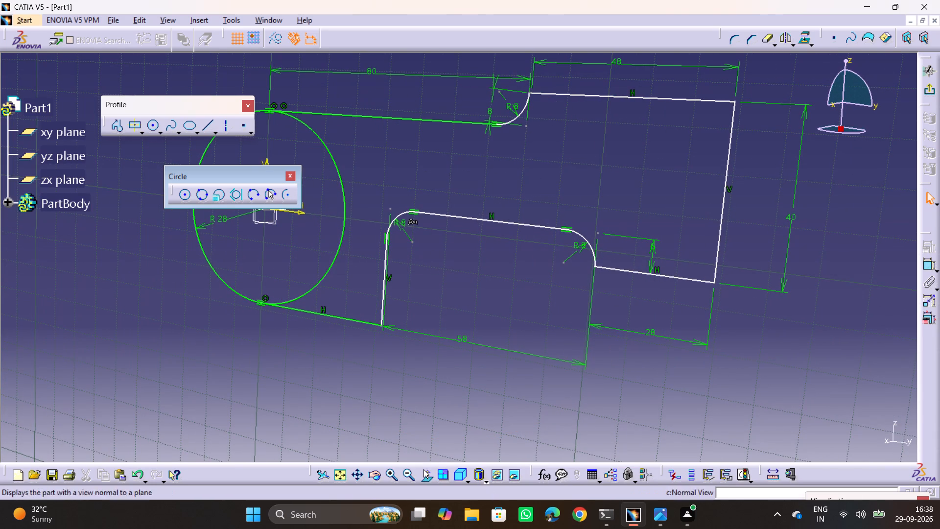
{"action": "left_click", "coordinate": [424, 471]}
{"action": "left_click", "coordinate": [339, 474]}
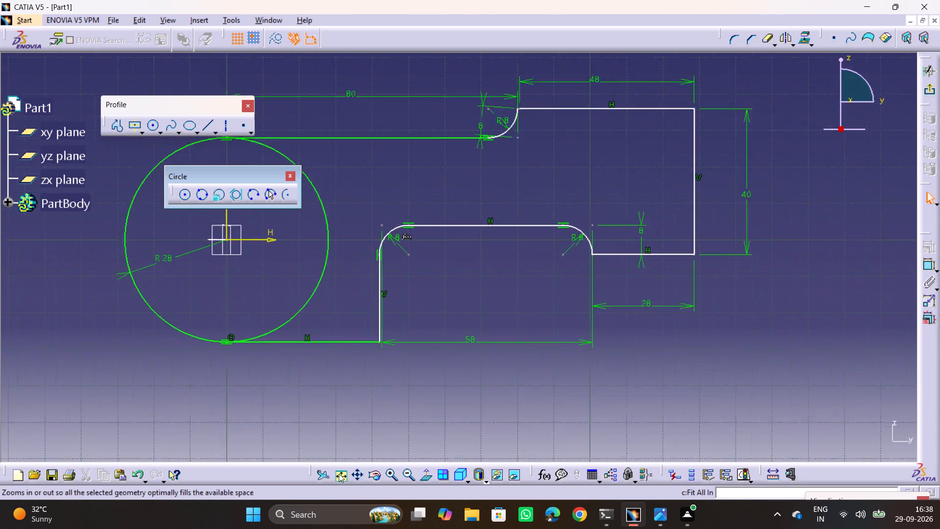
{"action": "middle_click_drag", "start_coordinate": [548, 293], "coordinate": [564, 258], "text": "ctrl"}
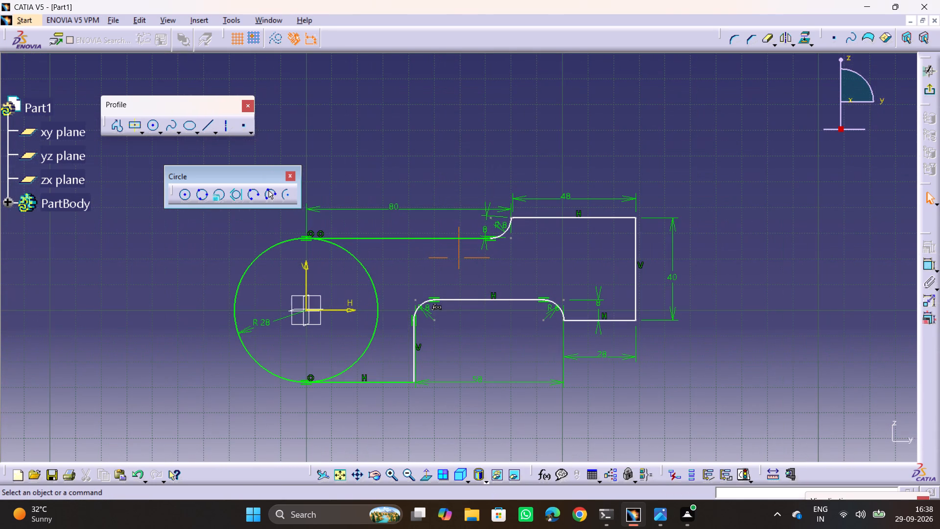
{"action": "left_click", "coordinate": [470, 305]}
{"action": "right_click", "coordinate": [470, 305]}
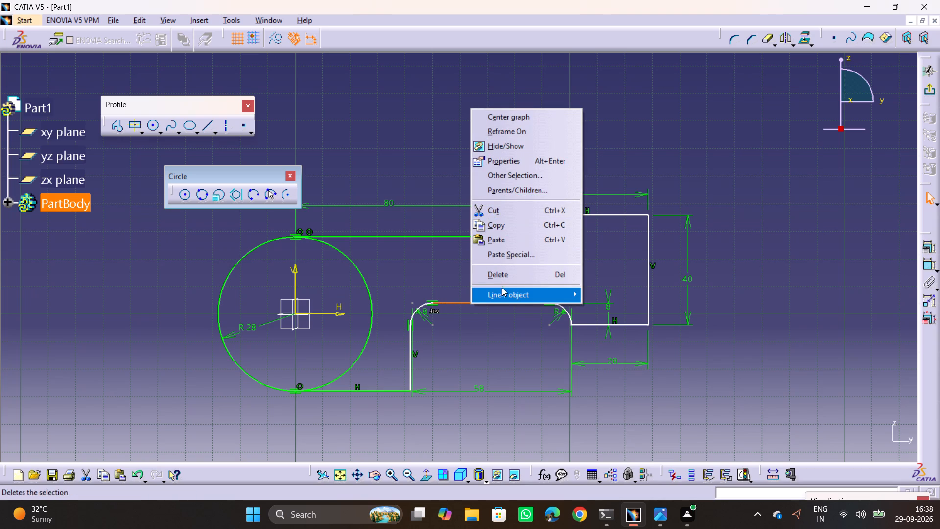
{"action": "left_click", "coordinate": [502, 292]}
{"action": "left_click", "coordinate": [614, 330]}
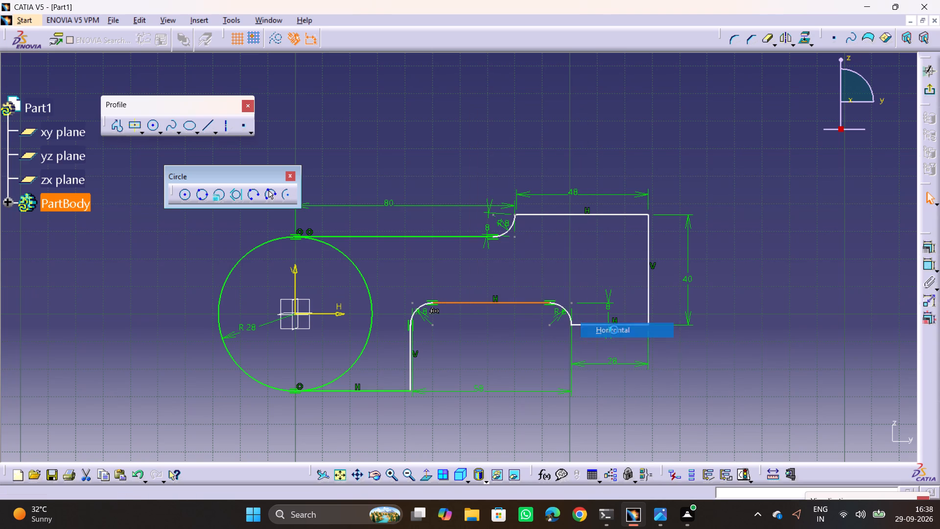
{"action": "left_click", "coordinate": [664, 419]}
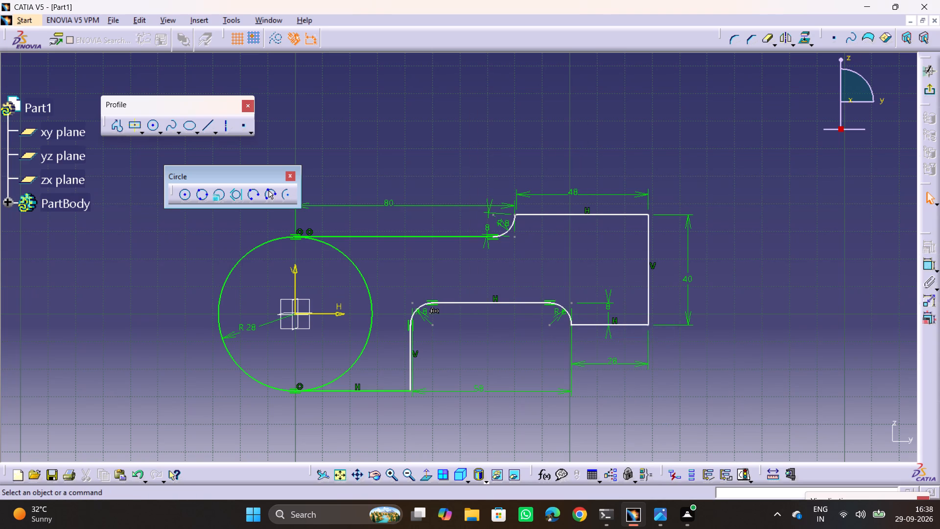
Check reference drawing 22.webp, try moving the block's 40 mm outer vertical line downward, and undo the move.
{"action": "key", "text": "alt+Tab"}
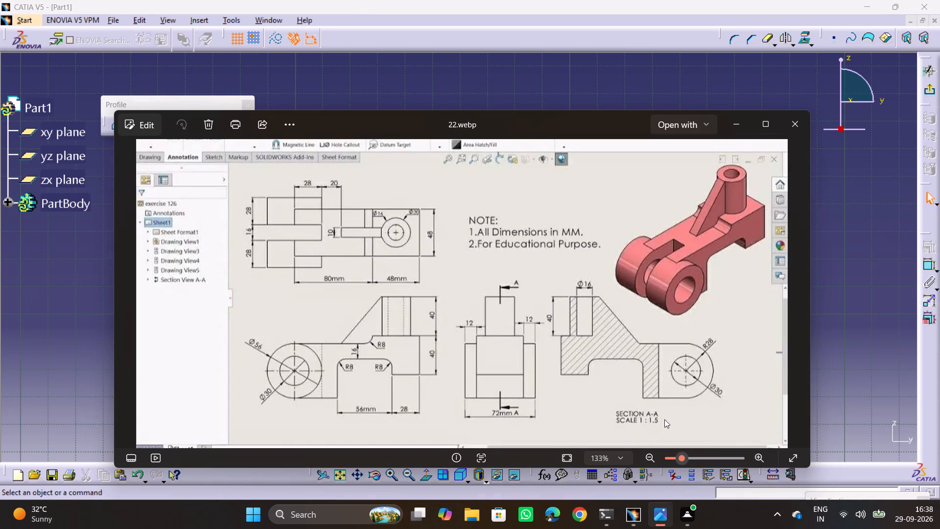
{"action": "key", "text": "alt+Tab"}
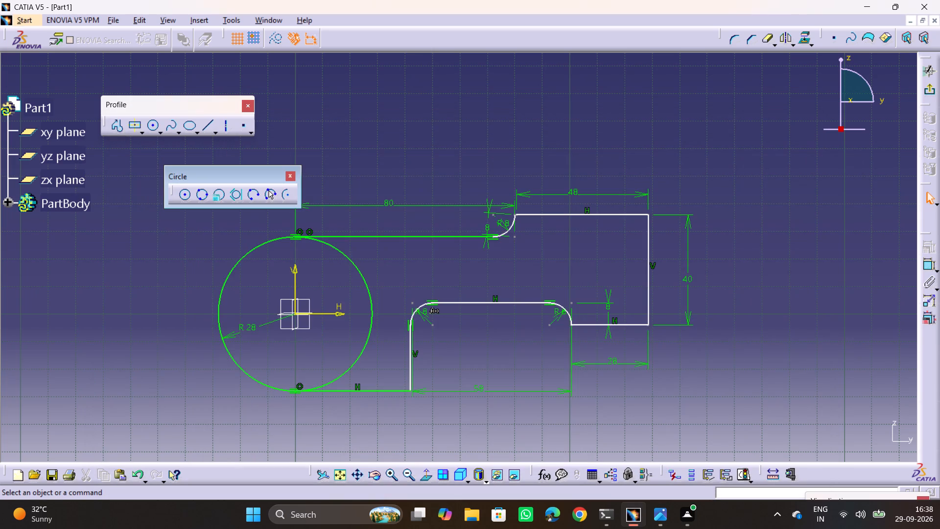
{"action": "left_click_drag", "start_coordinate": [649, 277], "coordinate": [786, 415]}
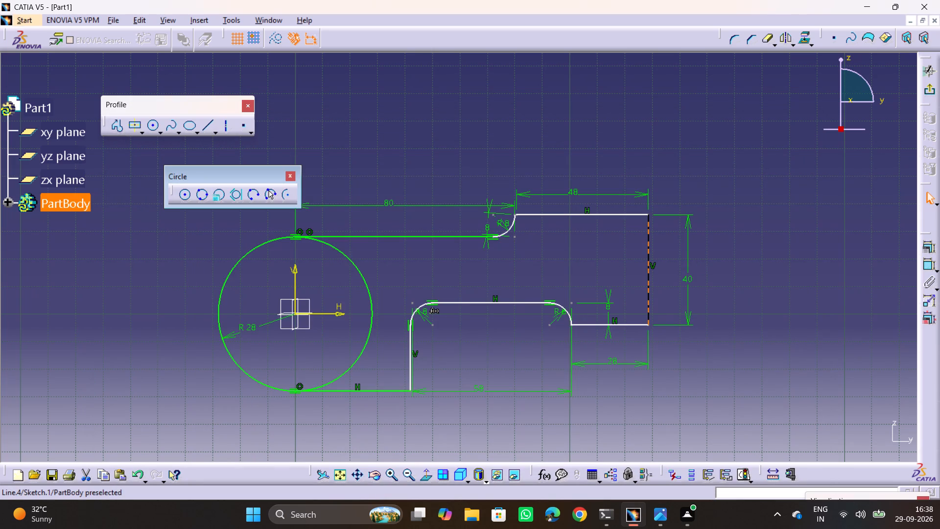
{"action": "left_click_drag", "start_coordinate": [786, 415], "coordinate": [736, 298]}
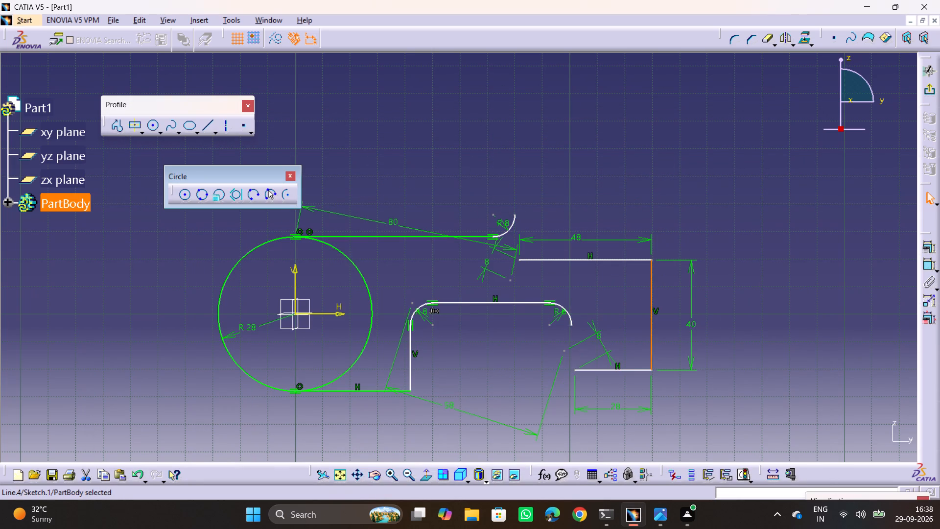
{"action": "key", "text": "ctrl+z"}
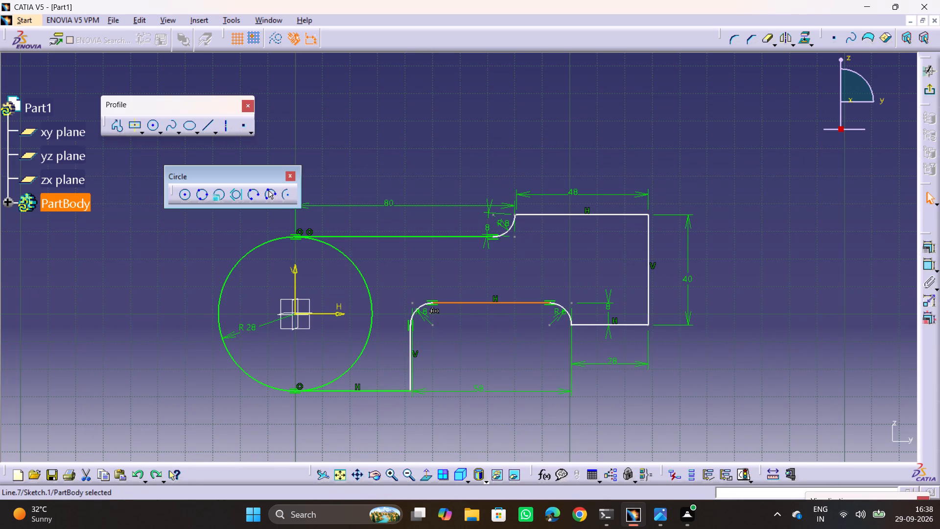
Add a coincidence constraint between the inner endpoint of the 28 mm line and the adjacent R8 recess arc.
{"action": "left_click", "coordinate": [572, 327]}
{"action": "left_click", "coordinate": [569, 311], "text": "ctrl"}
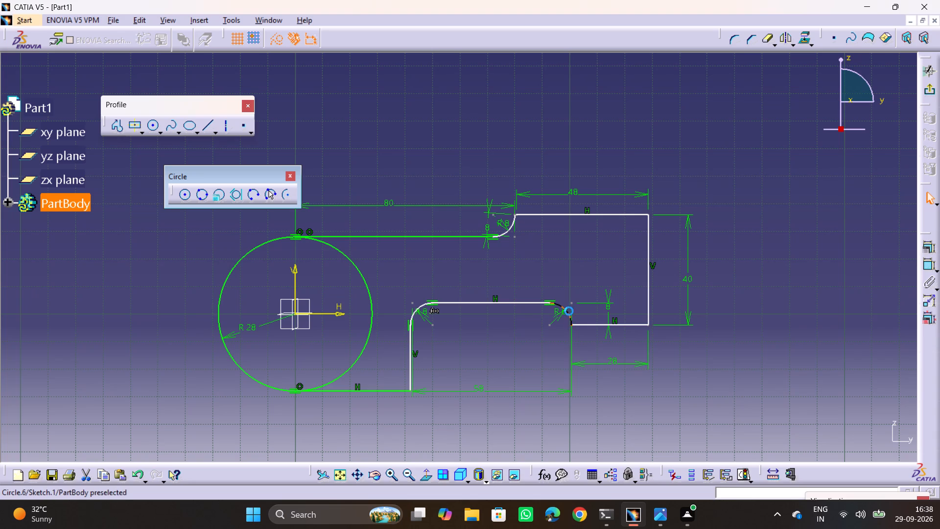
{"action": "left_click", "coordinate": [926, 245]}
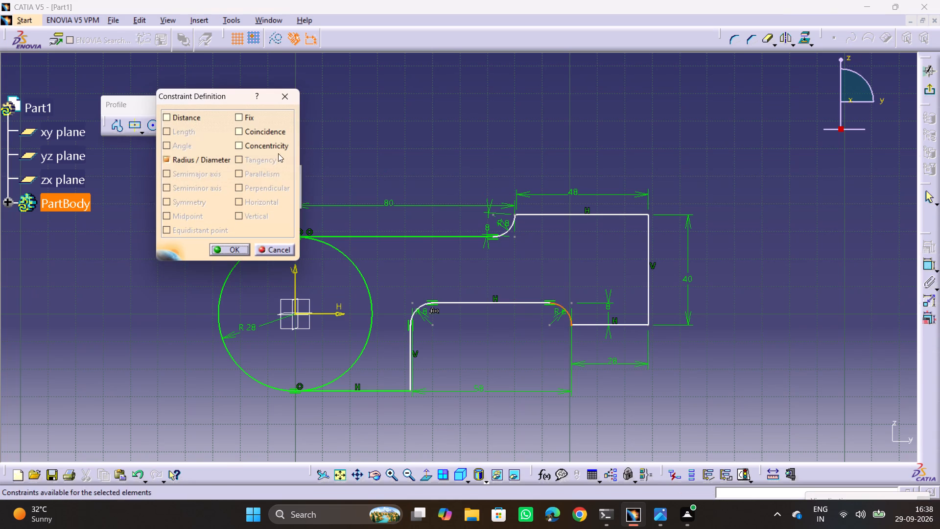
{"action": "left_click", "coordinate": [263, 126]}
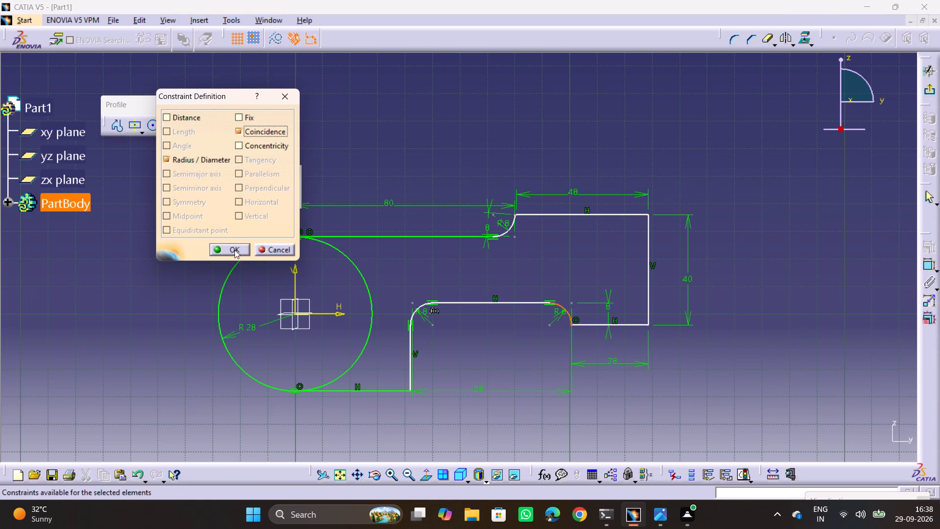
{"action": "left_click", "coordinate": [235, 250]}
Constrain the distance between the arm's upper line and the recess's upper line to 16 mm, as in drawing 22.webp.
{"action": "left_click", "coordinate": [924, 263]}
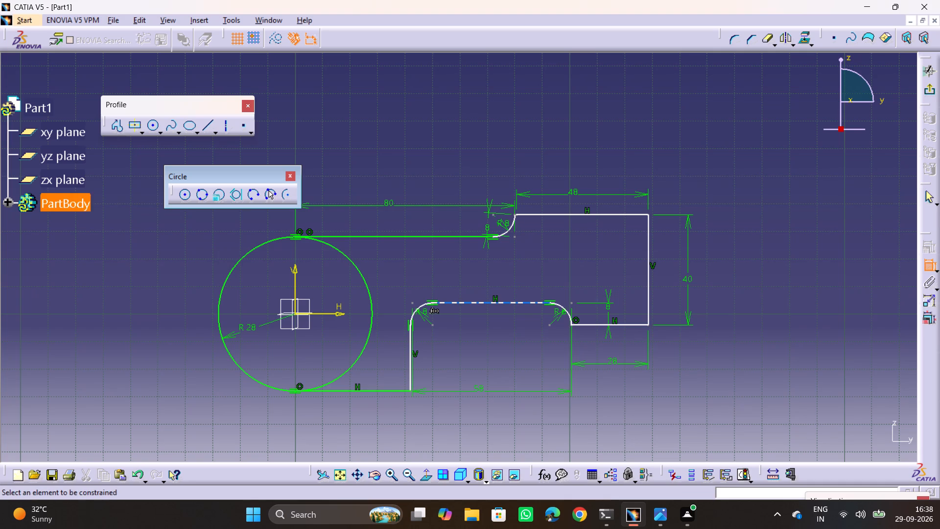
{"action": "key", "text": "alt+Tab"}
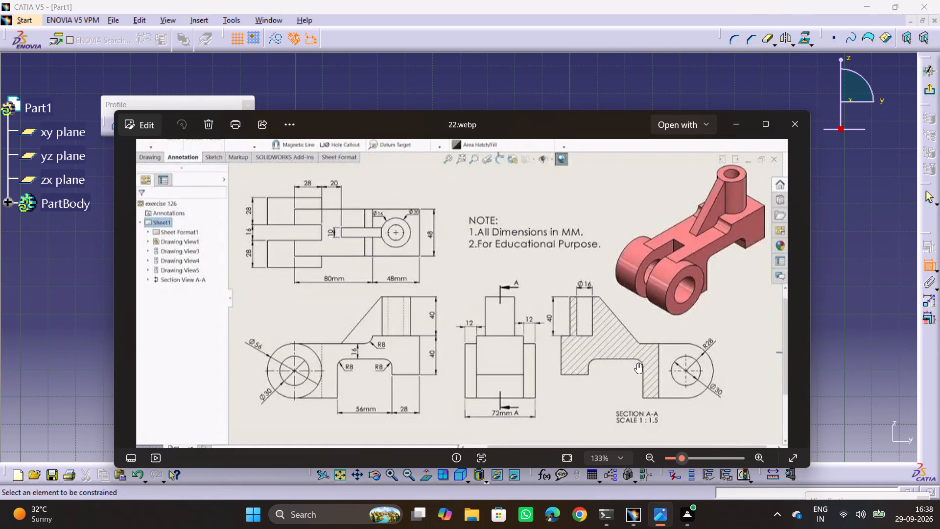
{"action": "key", "text": "alt+Tab"}
{"action": "left_click", "coordinate": [465, 302]}
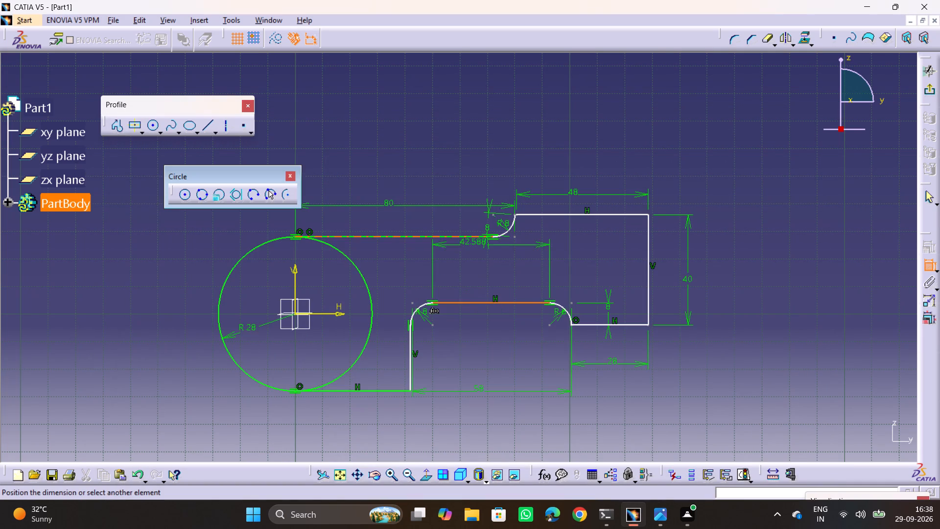
{"action": "left_click", "coordinate": [473, 236]}
{"action": "left_click", "coordinate": [471, 278]}
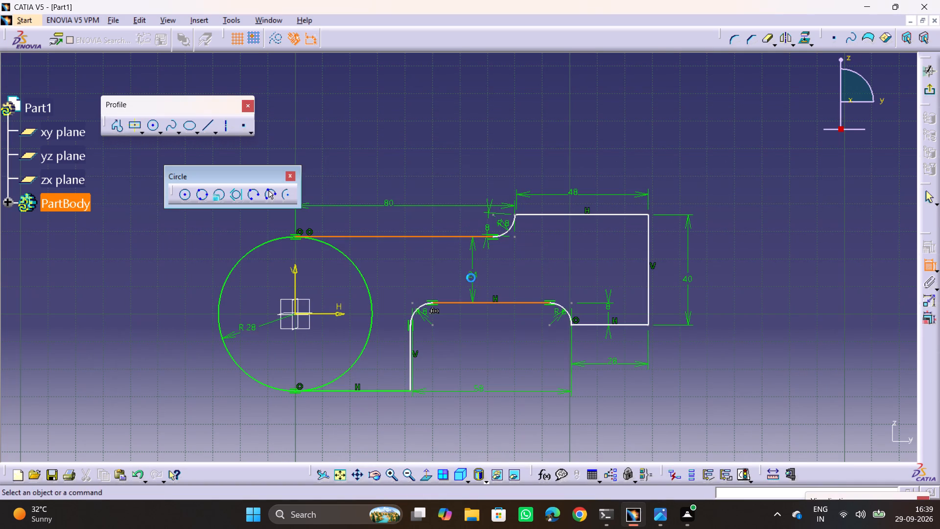
{"action": "double_click", "coordinate": [473, 280]}
{"action": "type", "text": "16"}
{"action": "key", "text": "Return"}
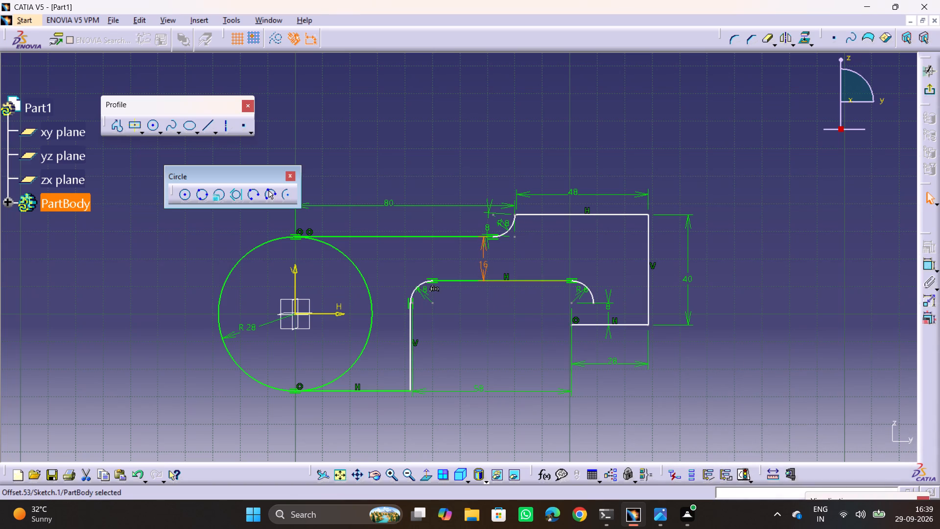
{"action": "left_click", "coordinate": [434, 116]}
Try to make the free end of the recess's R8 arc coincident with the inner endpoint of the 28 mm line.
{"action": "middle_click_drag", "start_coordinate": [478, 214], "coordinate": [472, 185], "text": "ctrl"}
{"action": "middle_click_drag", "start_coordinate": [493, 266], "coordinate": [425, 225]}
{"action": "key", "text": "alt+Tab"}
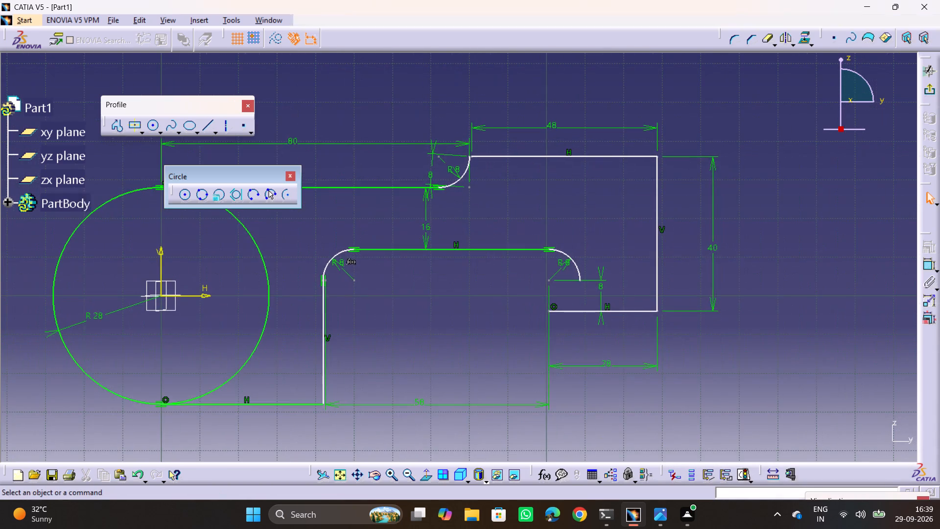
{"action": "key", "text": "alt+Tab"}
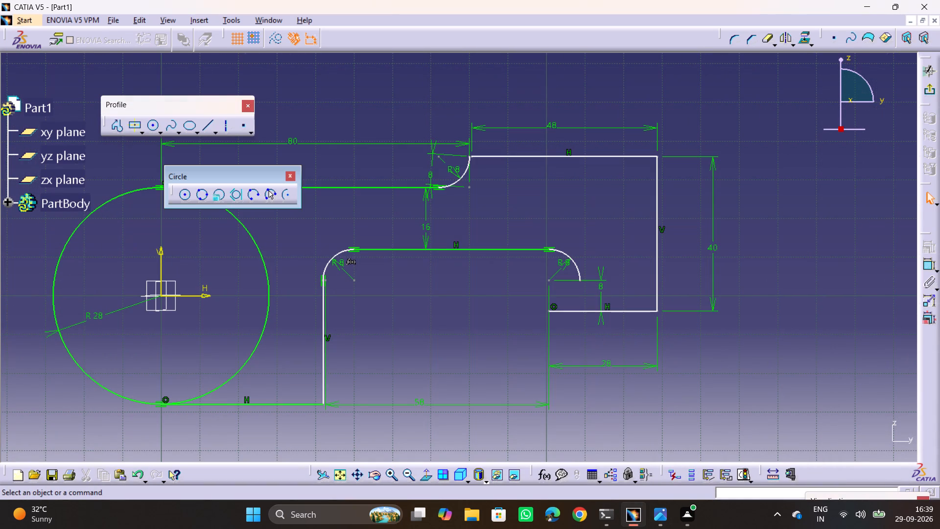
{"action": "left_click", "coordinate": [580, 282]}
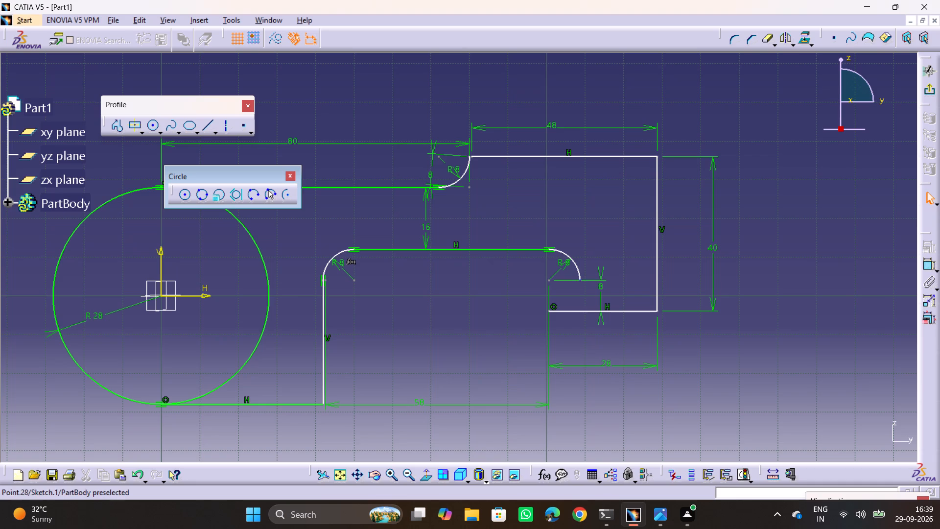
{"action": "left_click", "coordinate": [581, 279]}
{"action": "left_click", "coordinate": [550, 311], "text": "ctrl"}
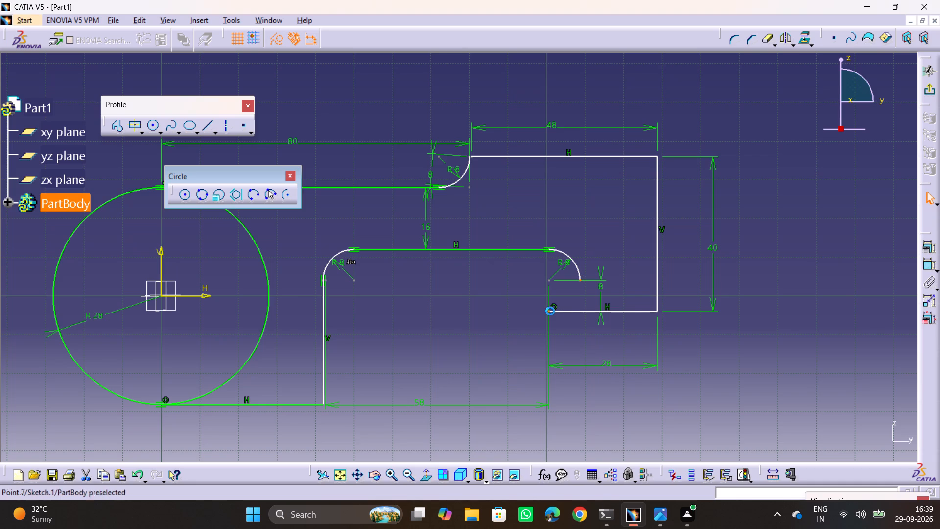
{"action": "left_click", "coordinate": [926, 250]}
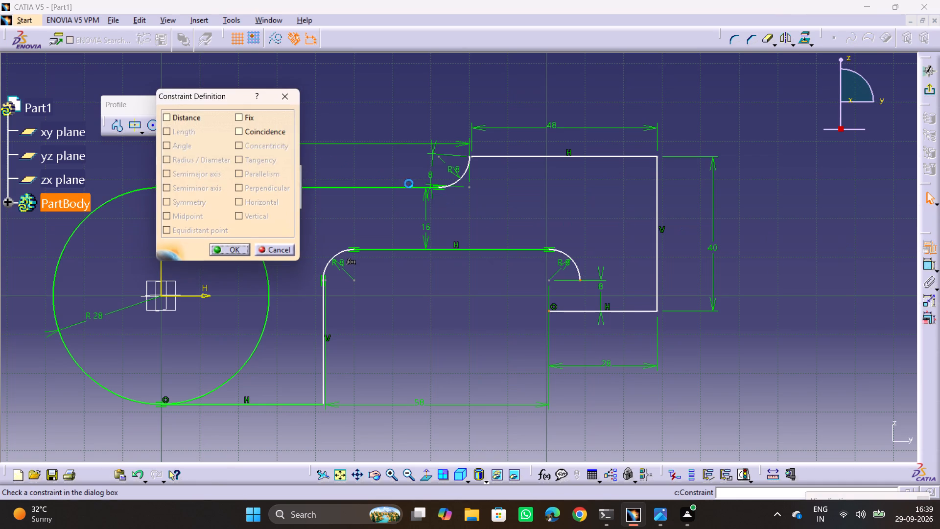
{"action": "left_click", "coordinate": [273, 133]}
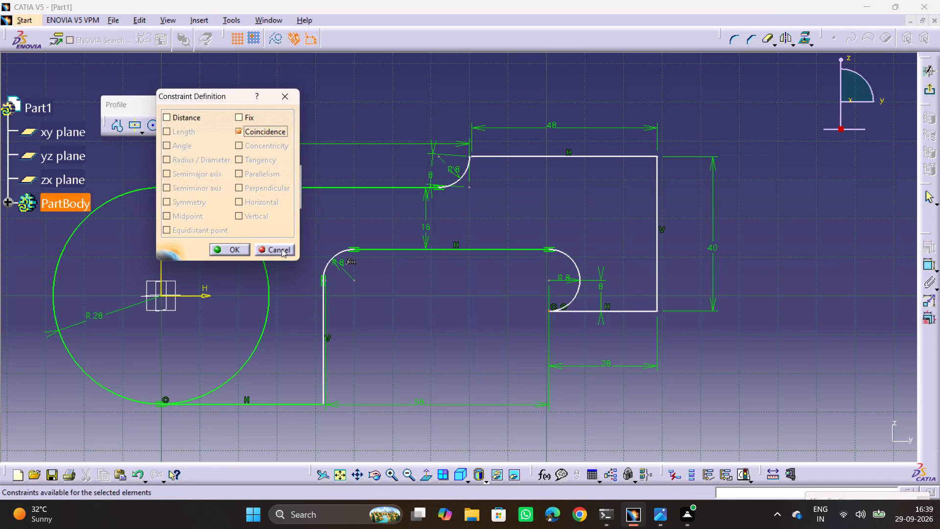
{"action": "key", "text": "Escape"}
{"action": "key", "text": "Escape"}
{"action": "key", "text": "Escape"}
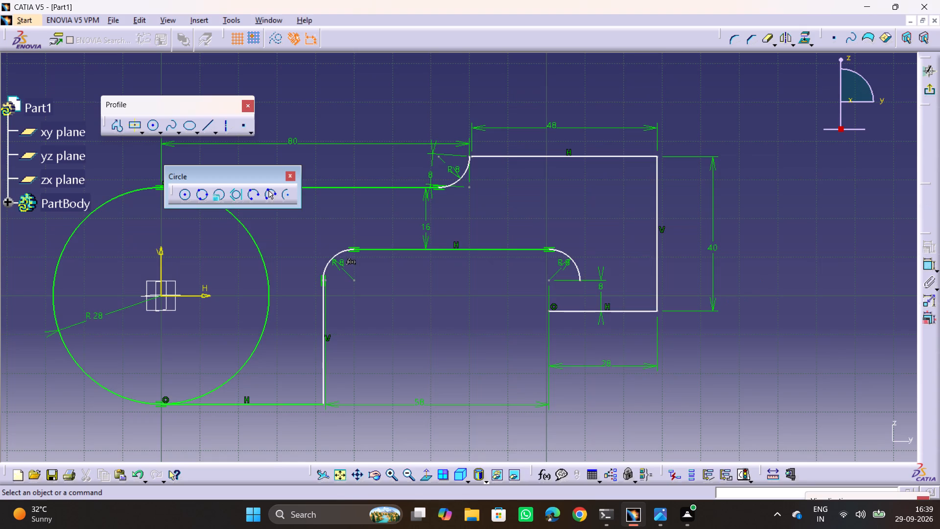
Recheck drawing 22.webp, then delete the R8 recess arc near the 28 mm line and the adjacent 8 mm offset dimension.
{"action": "key", "text": "alt+Tab"}
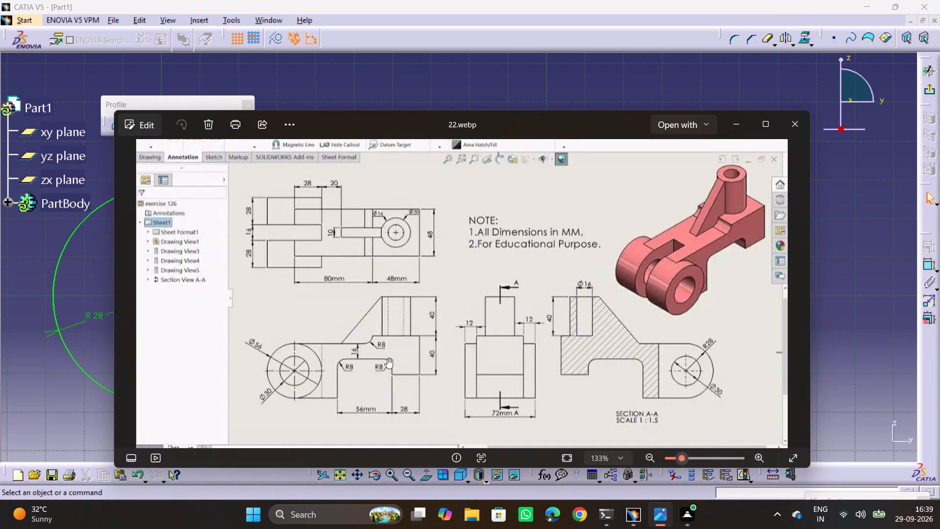
{"action": "key", "text": "alt+Tab"}
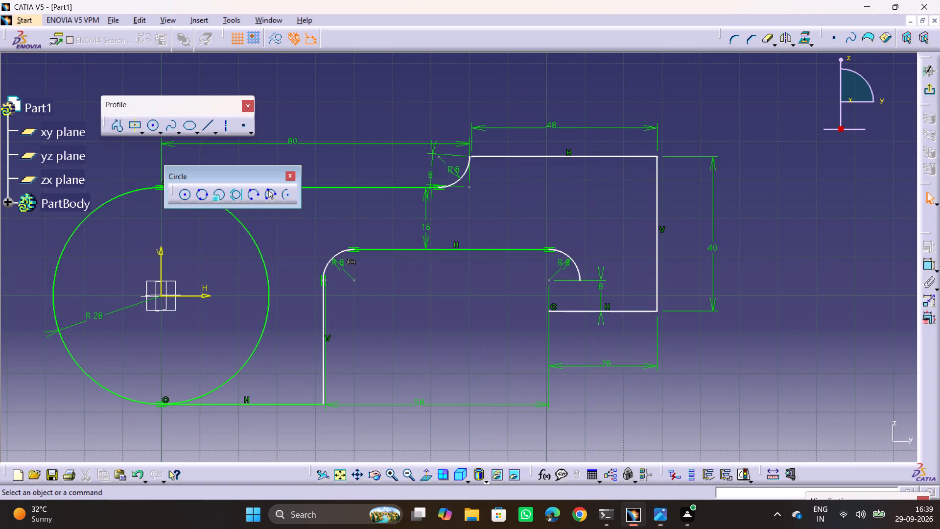
{"action": "left_click", "coordinate": [578, 268]}
{"action": "key", "text": "Delete"}
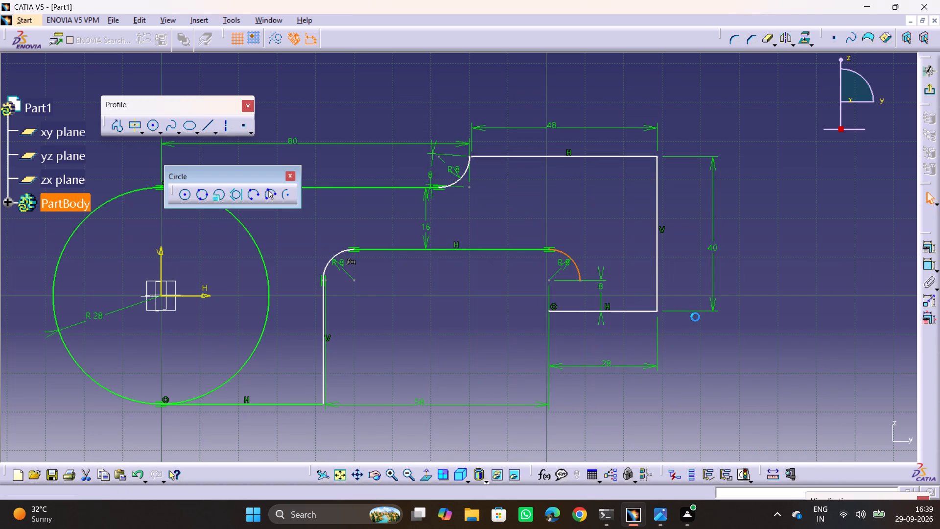
{"action": "left_click", "coordinate": [601, 282]}
{"action": "key", "text": "Delete"}
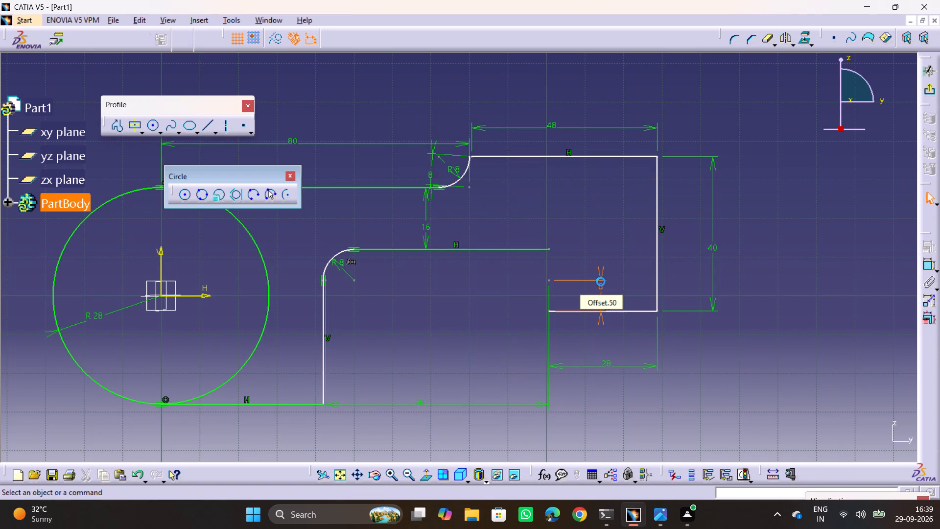
{"action": "key", "text": "Escape"}
{"action": "key", "text": "Escape"}
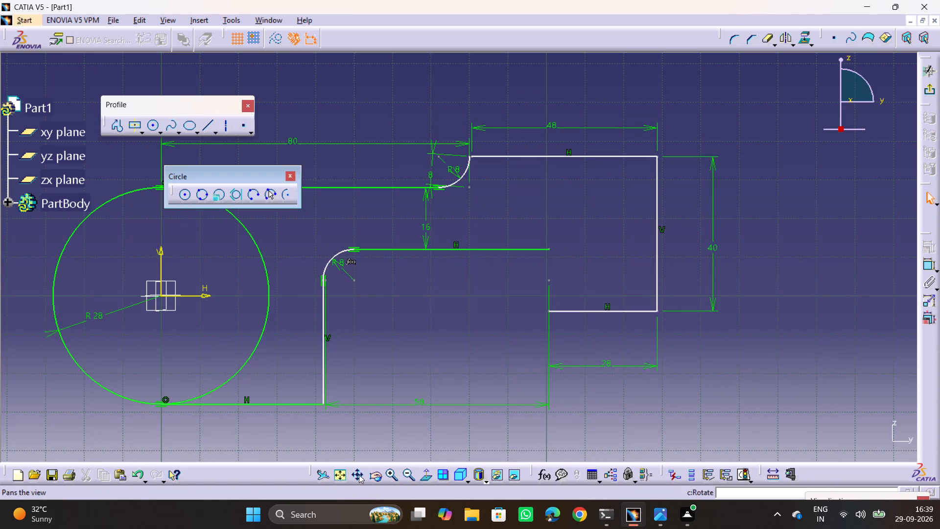
Apply the Horizontal constraint to the arm's upper line between the R28 circle and the upper R8 arc.
{"action": "left_click", "coordinate": [335, 476]}
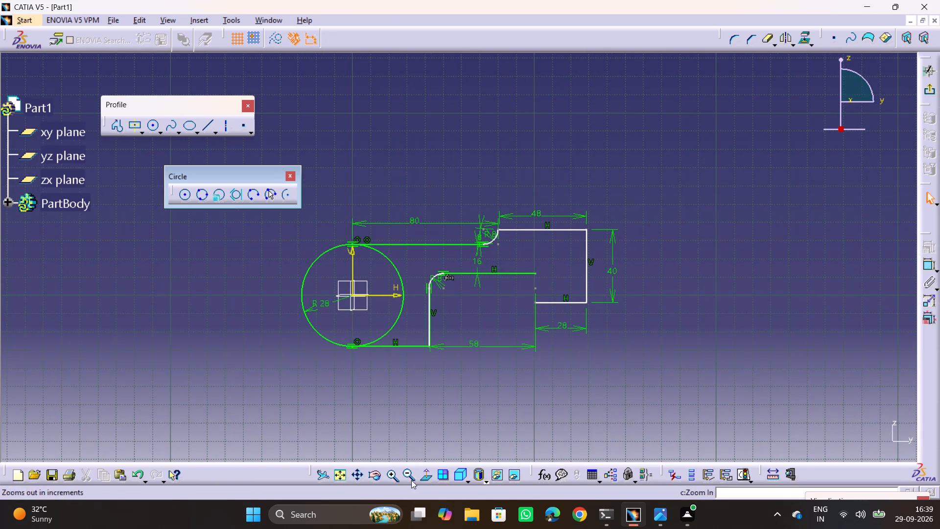
{"action": "left_click", "coordinate": [423, 480]}
{"action": "left_click", "coordinate": [423, 480]}
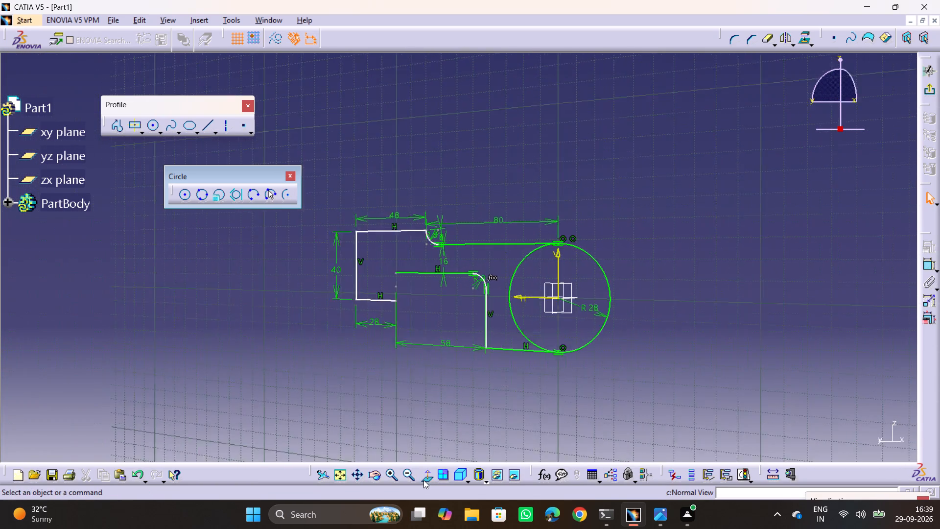
{"action": "key", "text": "Escape"}
{"action": "key", "text": "Escape"}
{"action": "middle_click_drag", "start_coordinate": [652, 279], "coordinate": [659, 180], "text": "ctrl"}
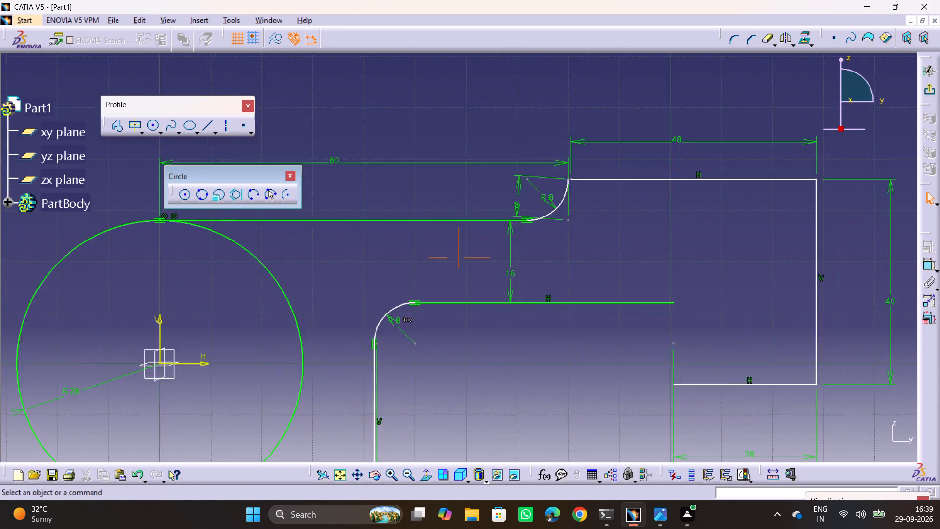
{"action": "middle_click_drag", "start_coordinate": [659, 180], "coordinate": [661, 177], "text": "ctrl"}
{"action": "middle_click_drag", "start_coordinate": [630, 276], "coordinate": [547, 272]}
{"action": "middle_click_drag", "start_coordinate": [522, 286], "coordinate": [585, 327]}
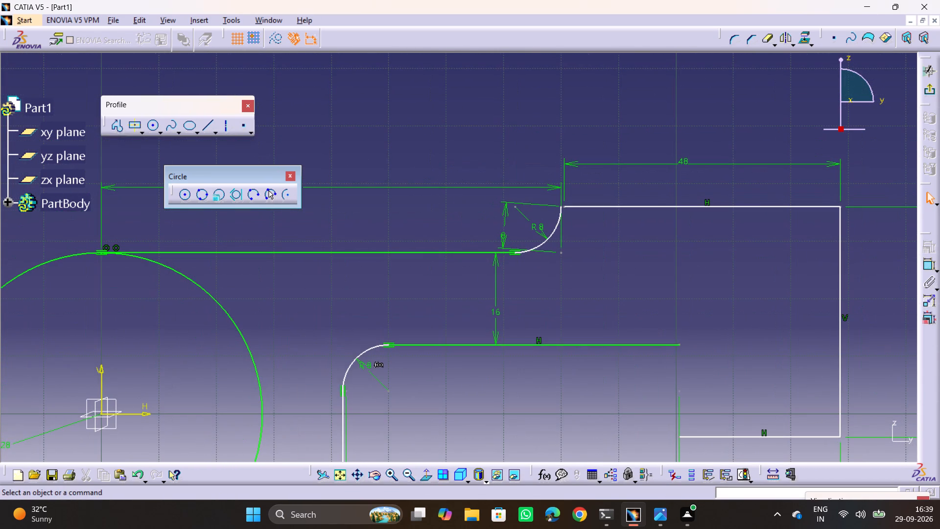
{"action": "left_click", "coordinate": [413, 253]}
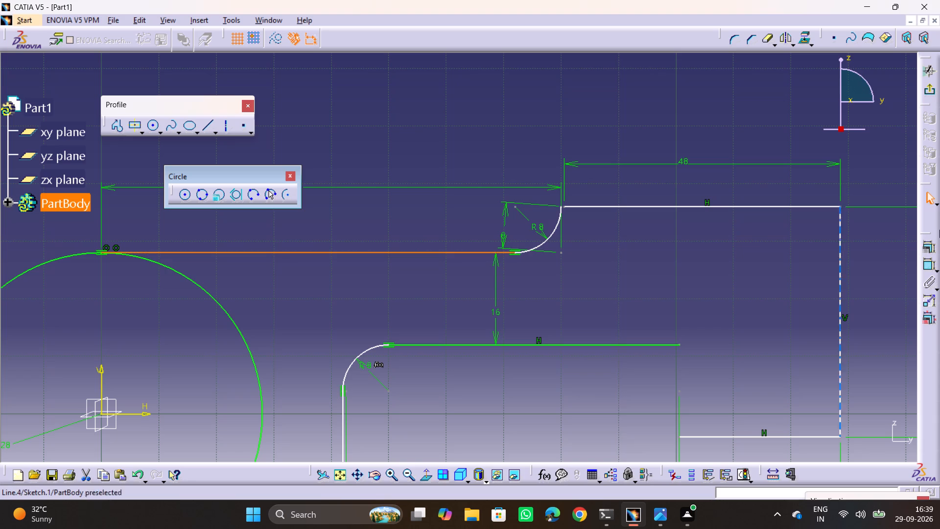
{"action": "left_click", "coordinate": [929, 247]}
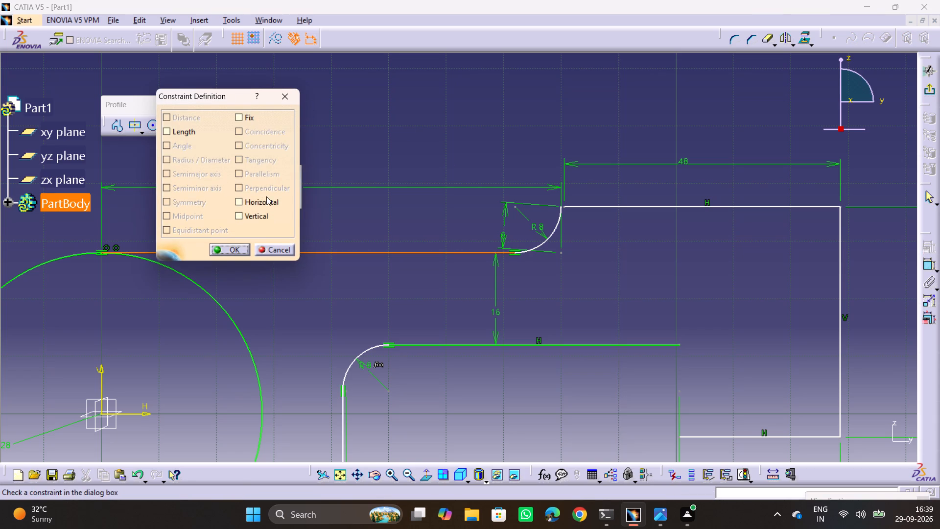
{"action": "left_click", "coordinate": [252, 203]}
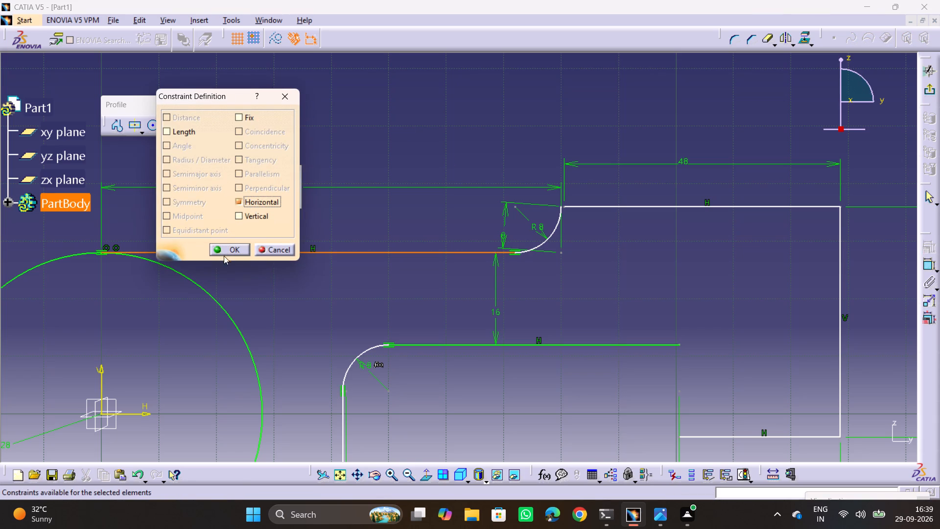
{"action": "left_click", "coordinate": [225, 250]}
Dimension the vertical distance between the block's 48 mm top line and the arm's upper line.
{"action": "middle_click_drag", "start_coordinate": [581, 276], "coordinate": [402, 278]}
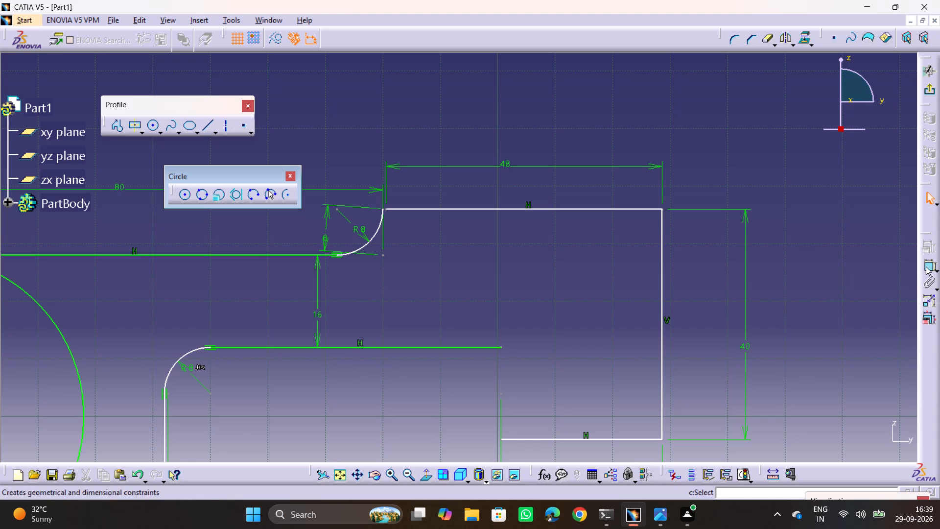
{"action": "left_click", "coordinate": [926, 266]}
{"action": "left_click", "coordinate": [522, 204]}
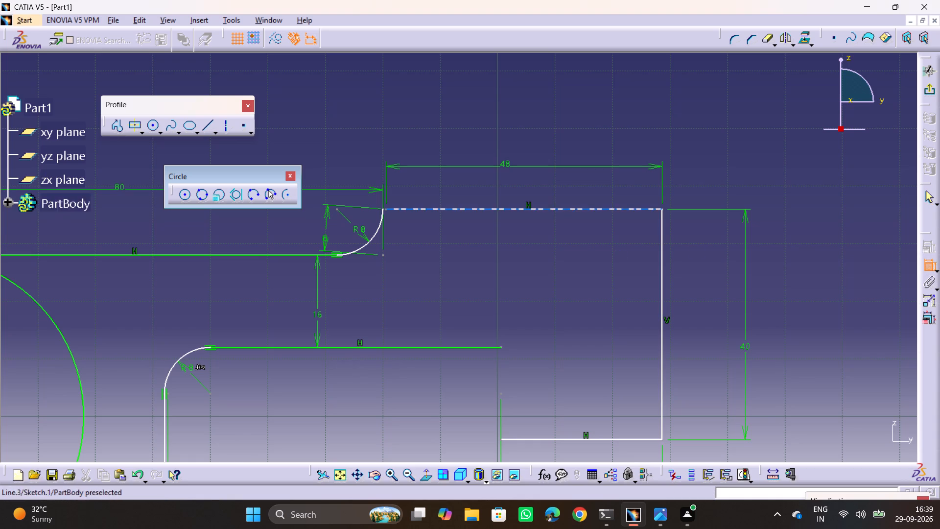
{"action": "left_click", "coordinate": [500, 211]}
{"action": "left_click", "coordinate": [308, 259]}
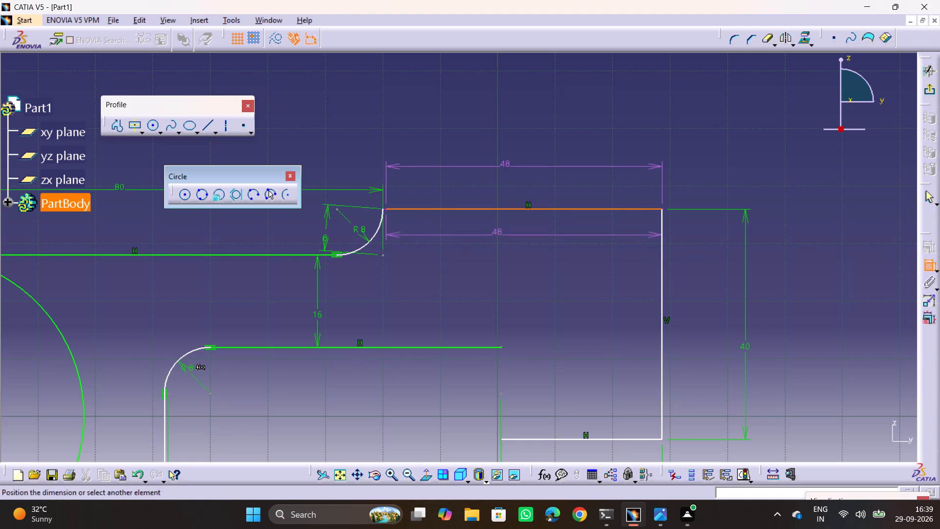
{"action": "left_click", "coordinate": [284, 257]}
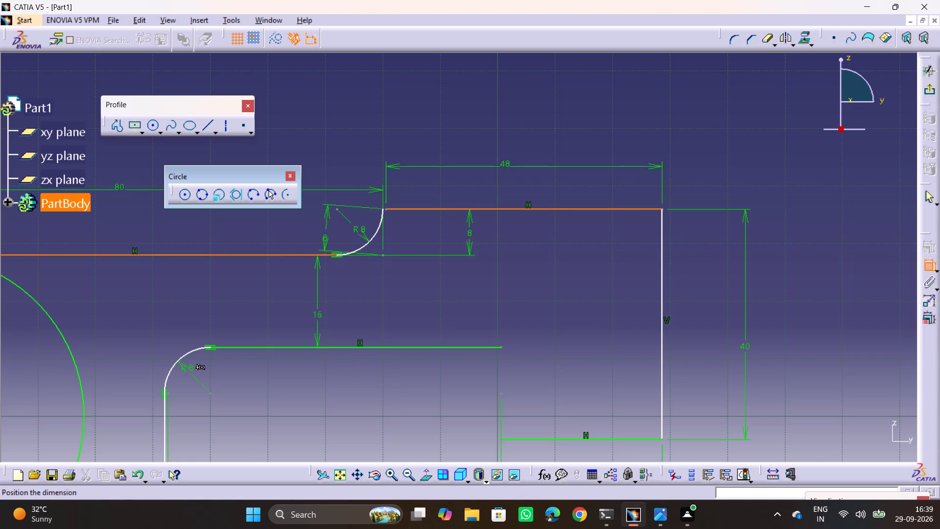
{"action": "left_click", "coordinate": [479, 235]}
{"action": "key", "text": "Escape"}
{"action": "key", "text": "Escape"}
{"action": "key", "text": "Escape"}
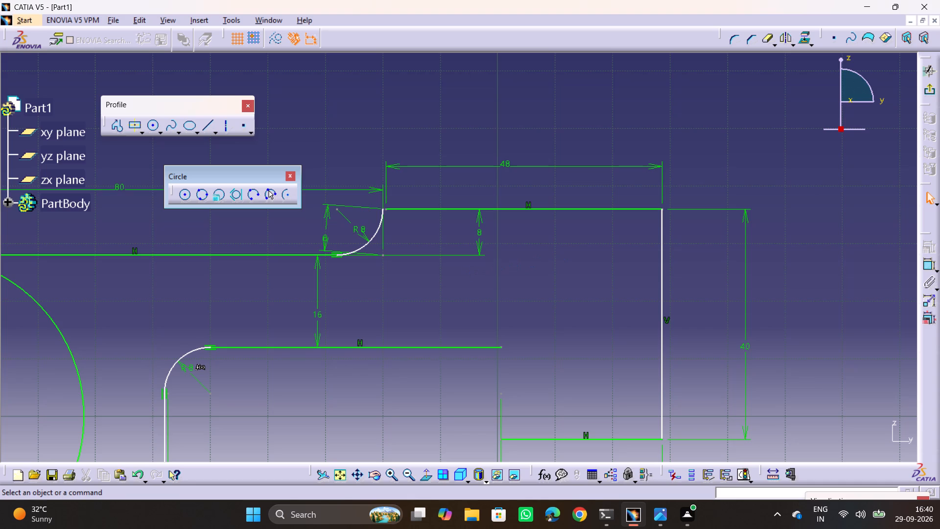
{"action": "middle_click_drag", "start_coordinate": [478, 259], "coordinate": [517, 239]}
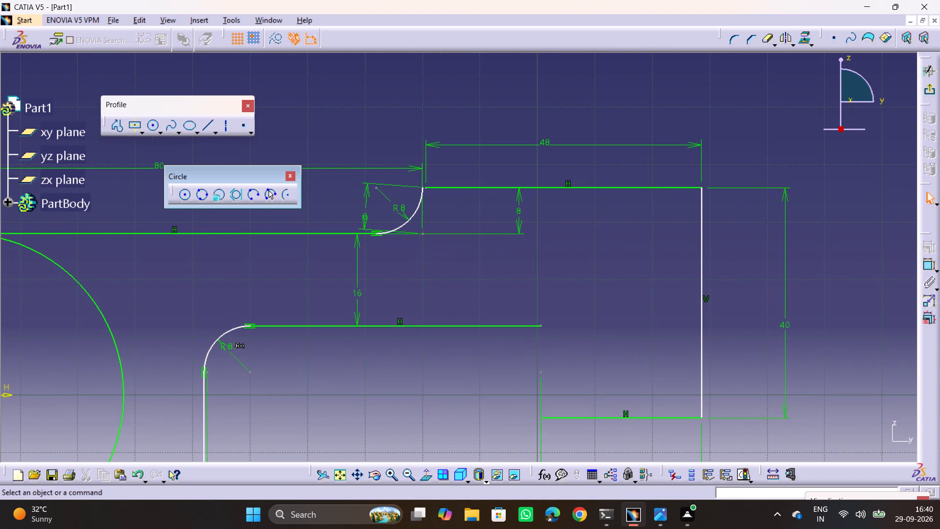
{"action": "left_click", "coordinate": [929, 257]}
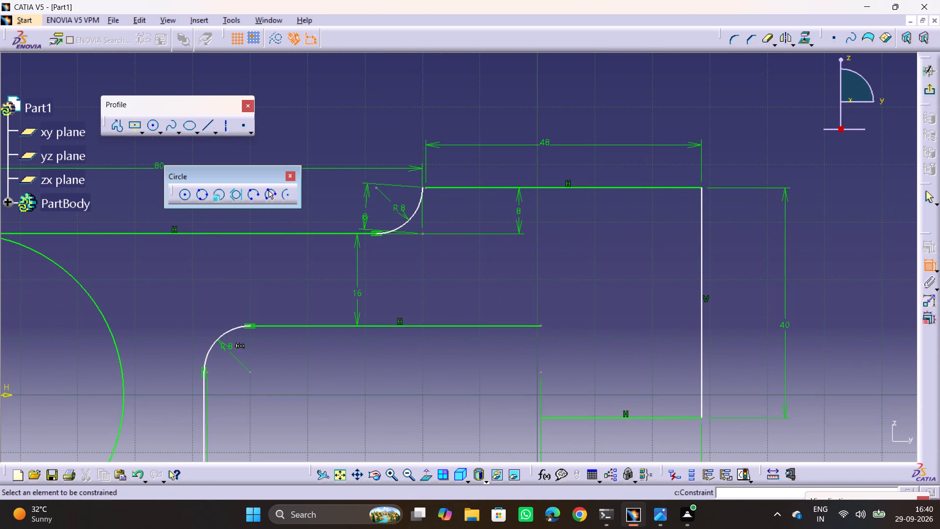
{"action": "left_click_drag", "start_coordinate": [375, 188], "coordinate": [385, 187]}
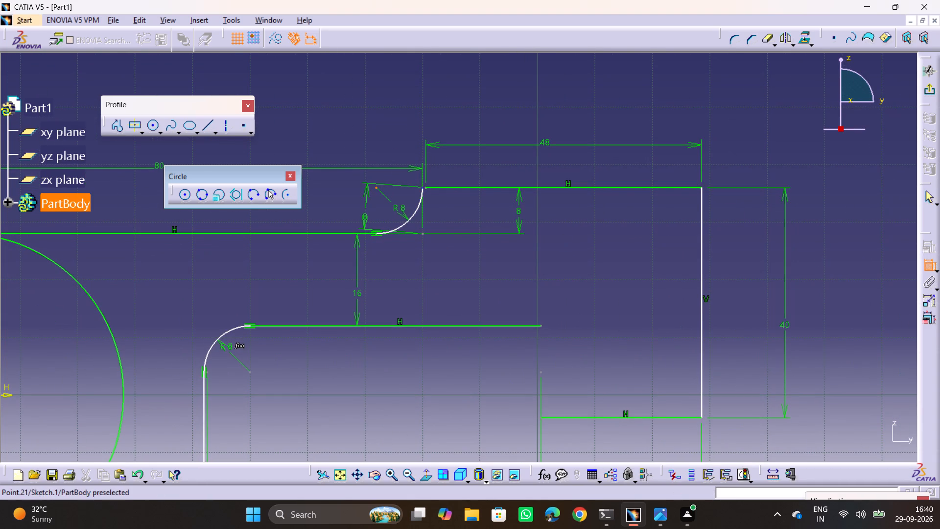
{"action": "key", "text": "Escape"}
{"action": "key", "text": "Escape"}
Make the upper R8 arc's free end coincident with the inner endpoint of the block's 48 mm top line.
{"action": "middle_click_drag", "start_coordinate": [431, 203], "coordinate": [447, 96], "text": "ctrl"}
{"action": "middle_click_drag", "start_coordinate": [453, 125], "coordinate": [563, 314]}
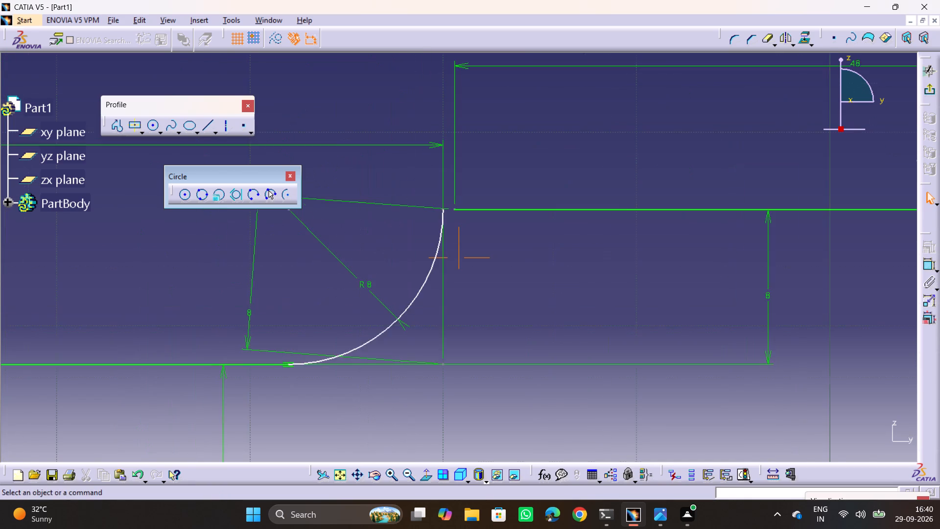
{"action": "key", "text": "Escape"}
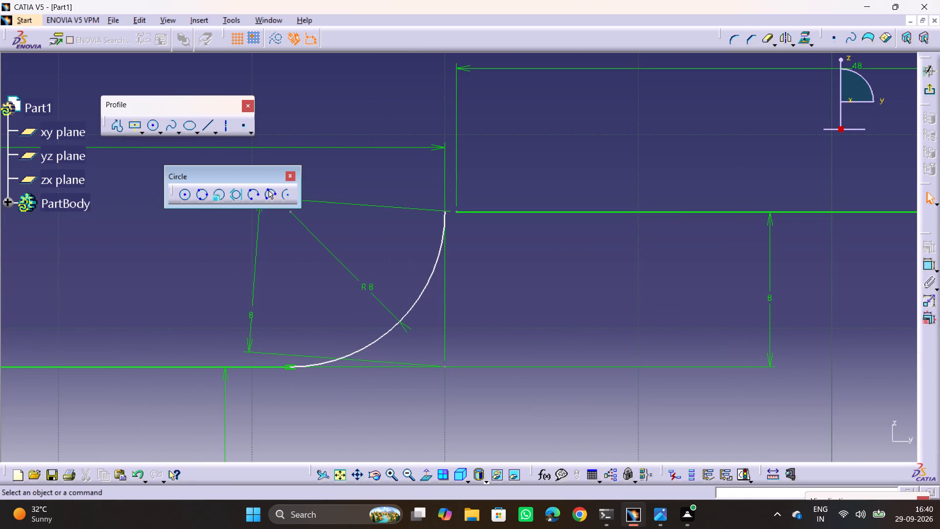
{"action": "left_click_drag", "start_coordinate": [445, 219], "coordinate": [417, 306]}
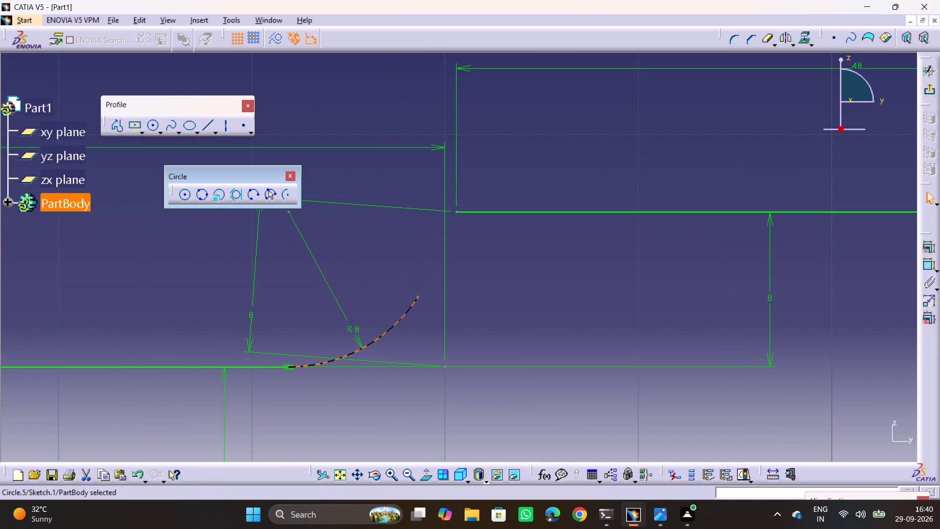
{"action": "left_click", "coordinate": [387, 251]}
{"action": "key", "text": "Escape"}
{"action": "left_click", "coordinate": [417, 296]}
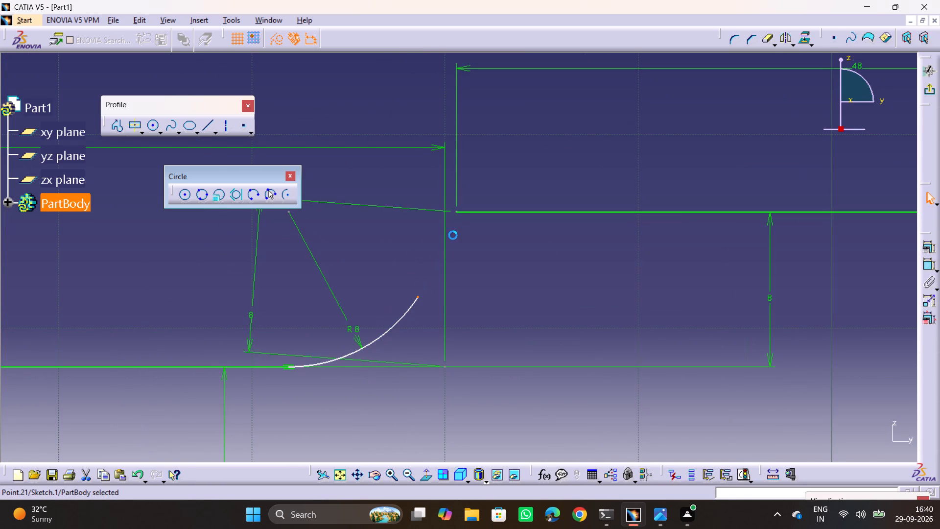
{"action": "left_click", "coordinate": [457, 212], "text": "ctrl"}
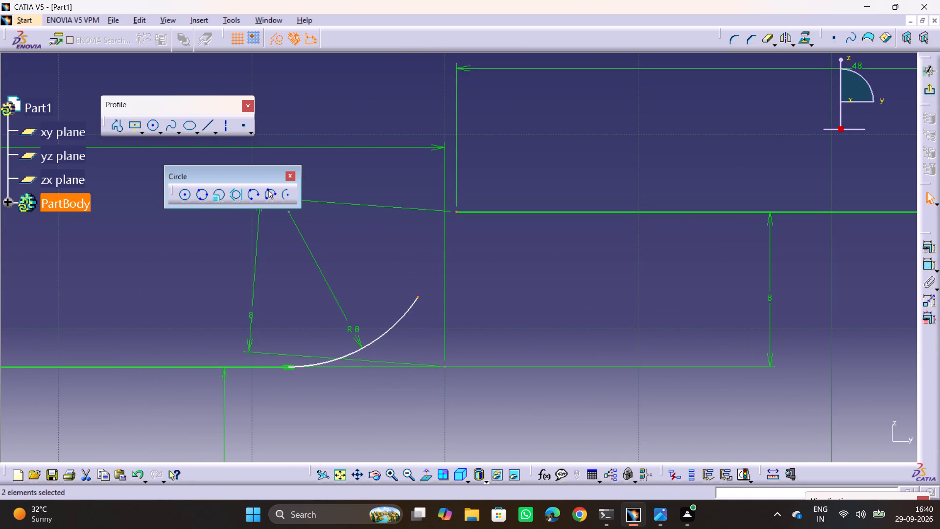
{"action": "left_click", "coordinate": [930, 245]}
{"action": "left_click", "coordinate": [252, 135]}
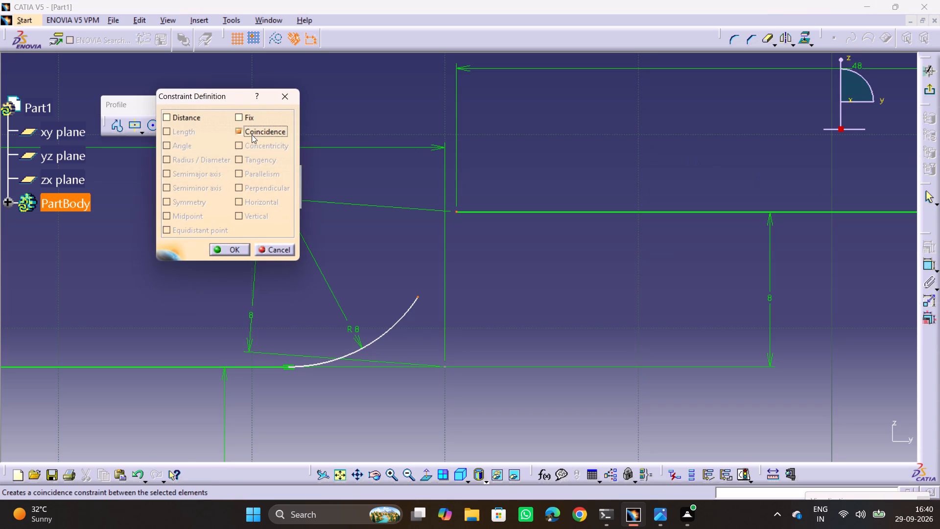
{"action": "left_click", "coordinate": [217, 249]}
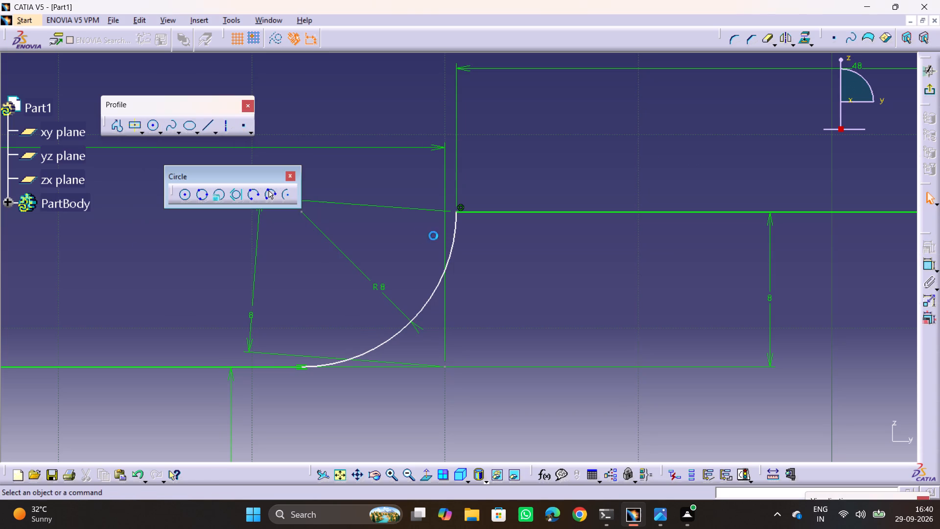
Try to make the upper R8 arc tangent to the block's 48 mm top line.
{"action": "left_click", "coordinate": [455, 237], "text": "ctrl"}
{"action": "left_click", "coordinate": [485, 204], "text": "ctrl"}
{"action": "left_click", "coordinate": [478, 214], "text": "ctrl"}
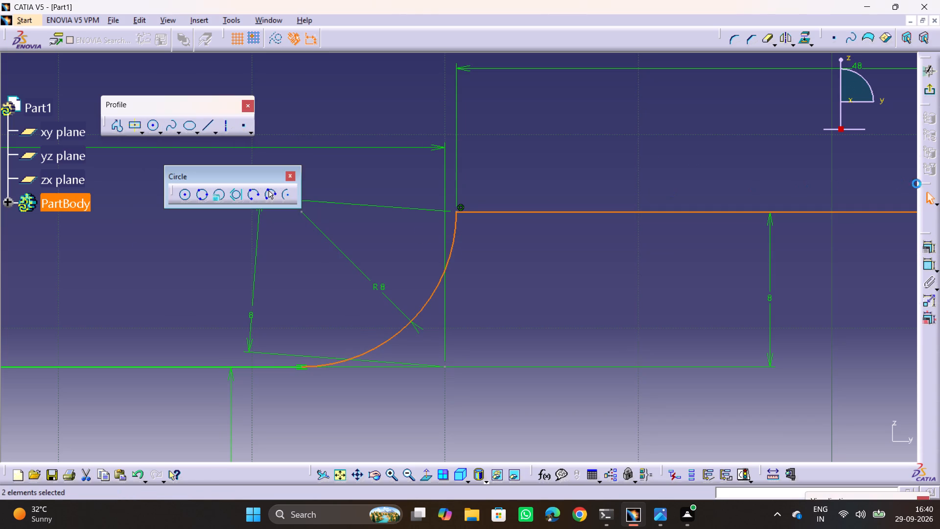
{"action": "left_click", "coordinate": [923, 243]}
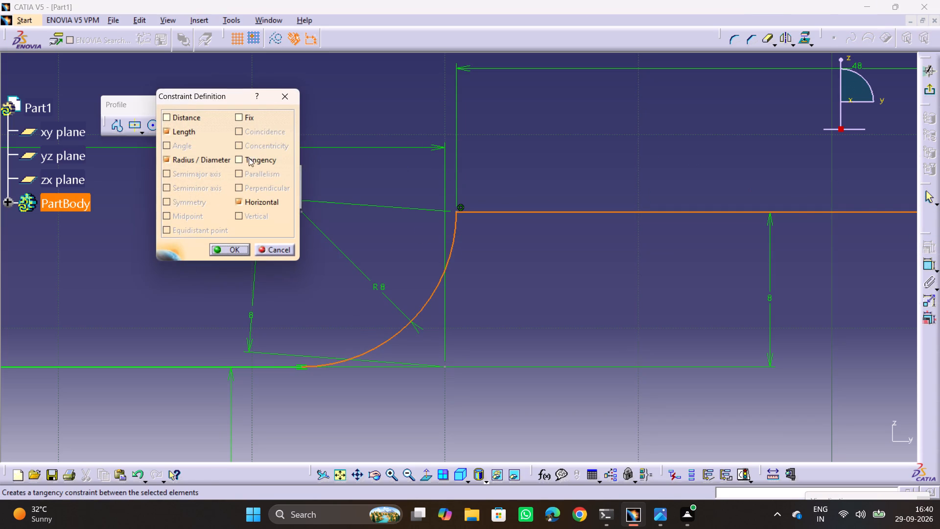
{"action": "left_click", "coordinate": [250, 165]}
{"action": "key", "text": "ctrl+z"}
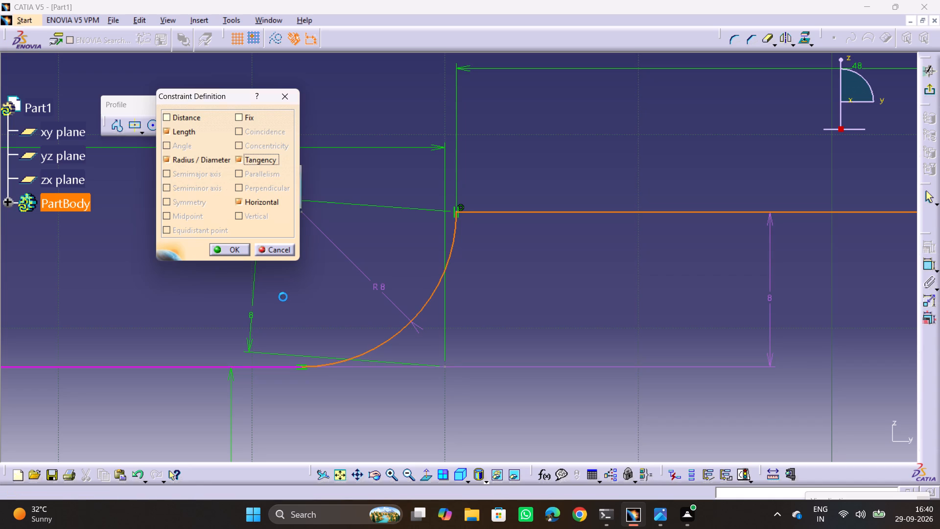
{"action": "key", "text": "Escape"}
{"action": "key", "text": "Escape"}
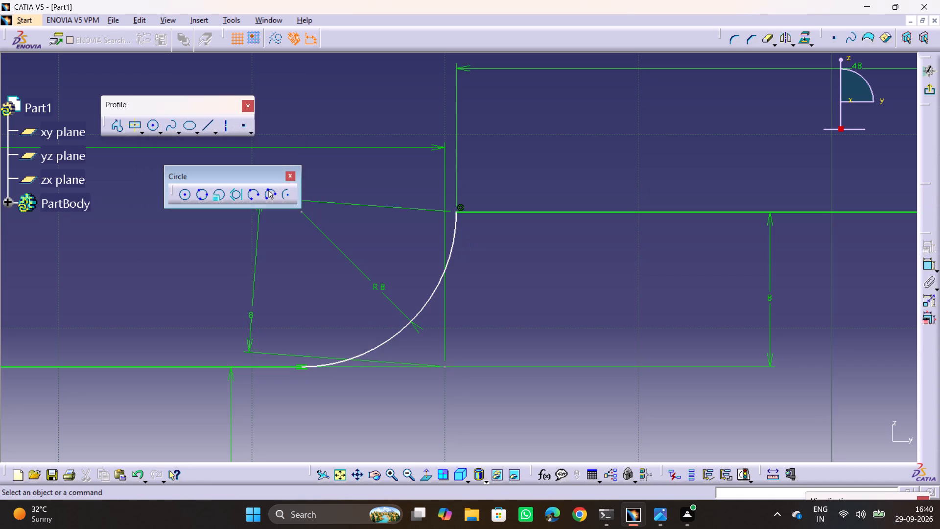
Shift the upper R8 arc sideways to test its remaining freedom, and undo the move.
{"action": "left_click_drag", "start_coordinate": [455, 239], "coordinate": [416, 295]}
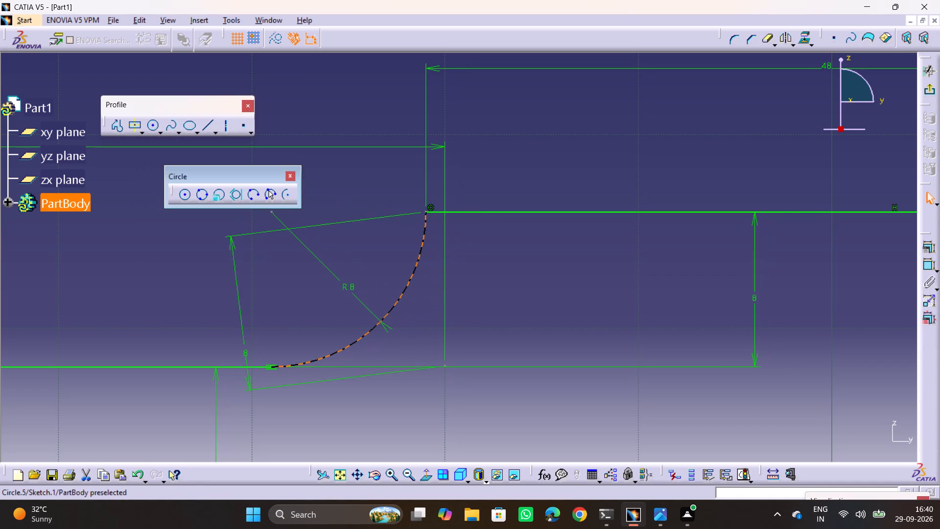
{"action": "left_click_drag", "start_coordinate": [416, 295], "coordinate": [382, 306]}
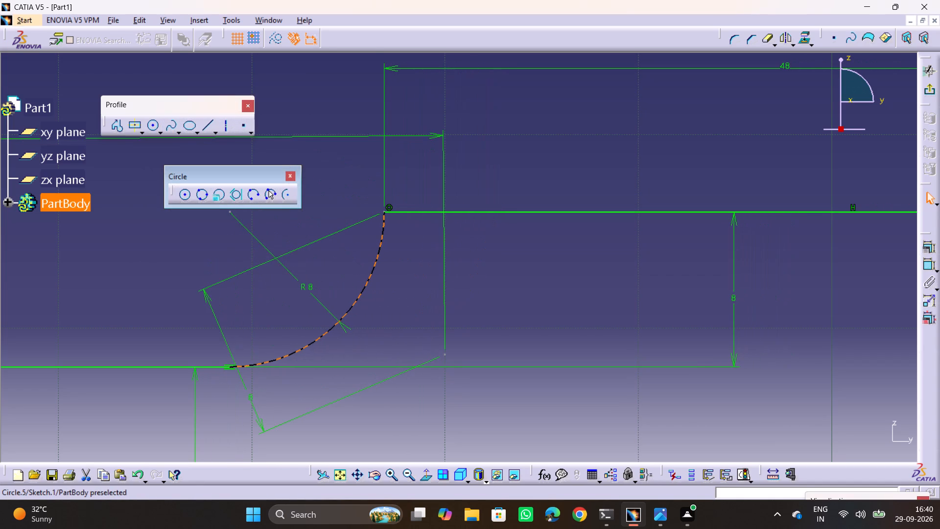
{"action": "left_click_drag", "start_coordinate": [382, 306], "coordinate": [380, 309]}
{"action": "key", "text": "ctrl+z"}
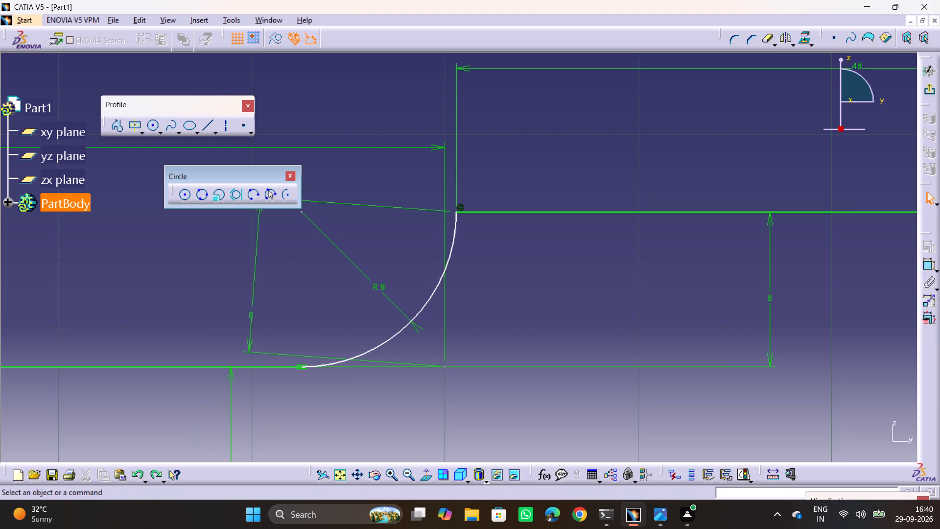
Delete the slanted 8 mm offset dimension beside the upper R8 arc.
{"action": "left_click", "coordinate": [252, 319]}
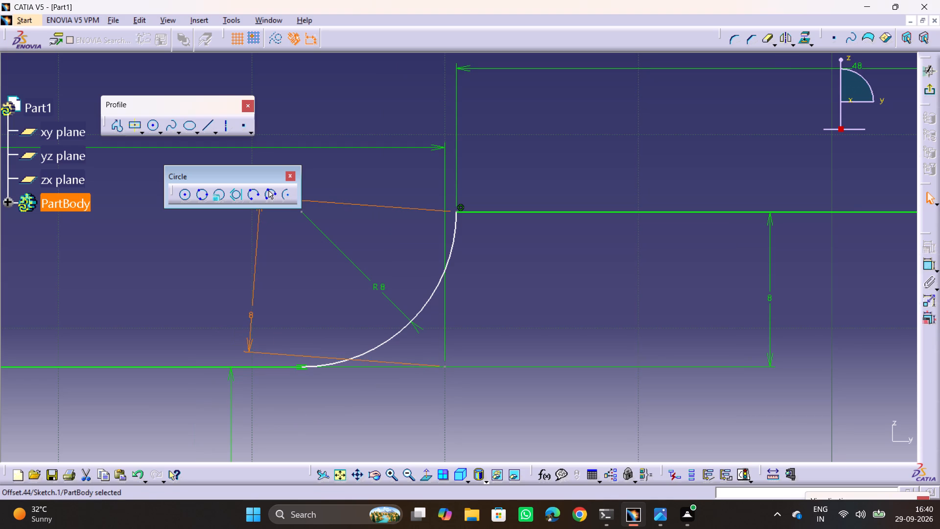
{"action": "right_click", "coordinate": [252, 319]}
{"action": "left_click", "coordinate": [262, 314]}
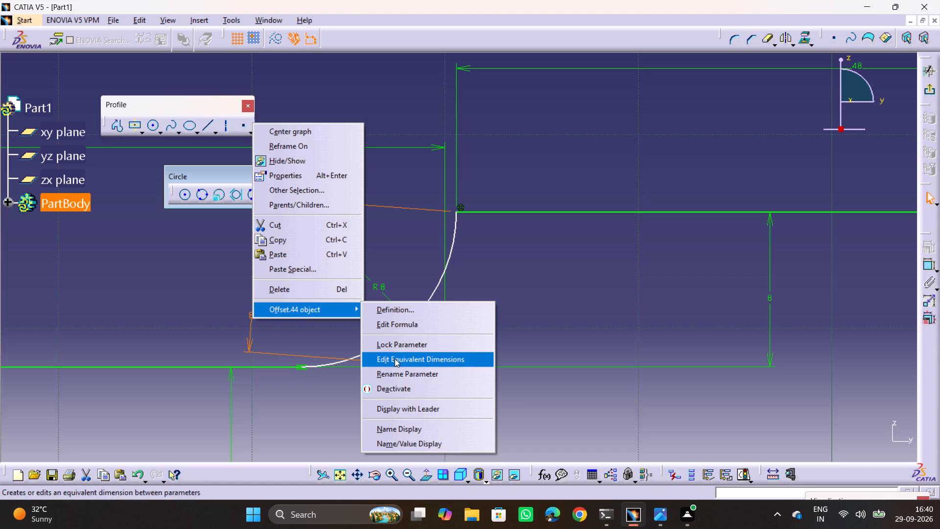
{"action": "left_click", "coordinate": [211, 302]}
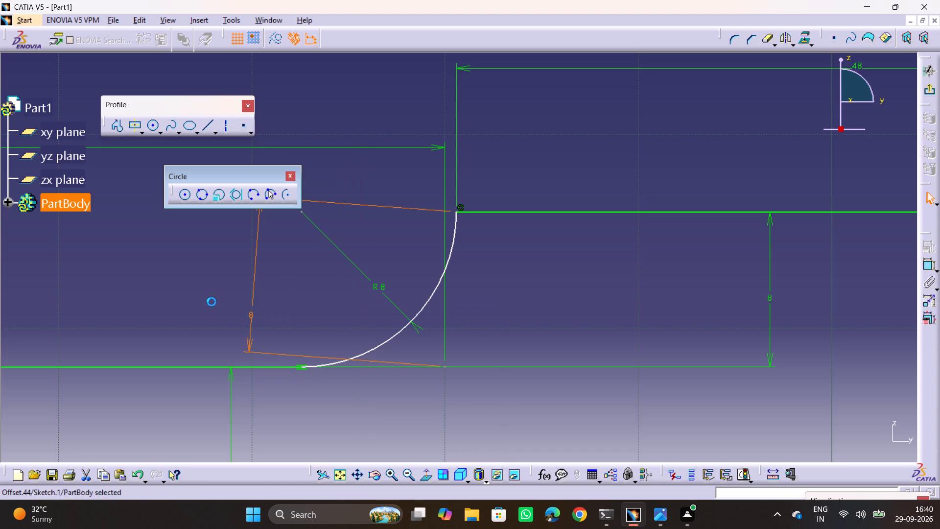
{"action": "key", "text": "Delete"}
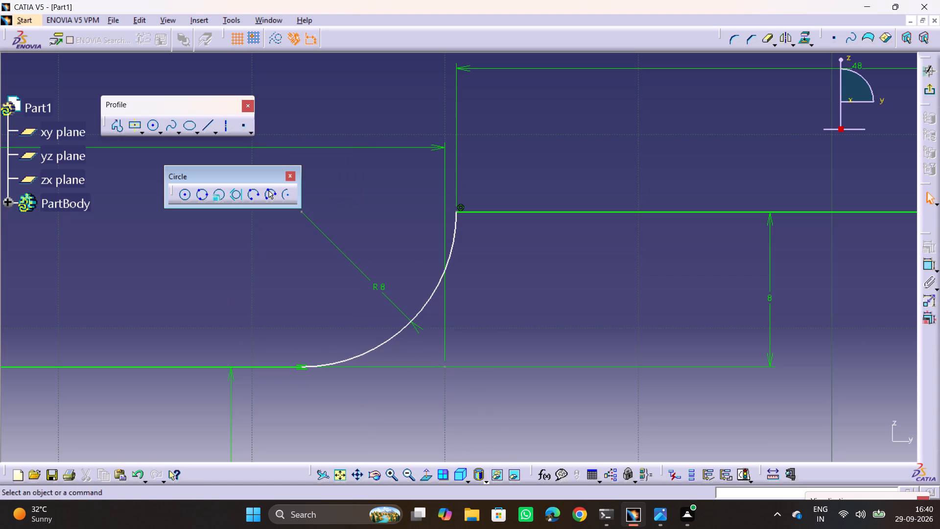
{"action": "key", "text": "Escape"}
{"action": "key", "text": "Escape"}
Delete the 80 mm horizontal dimension above the arm's upper line.
{"action": "middle_click_drag", "start_coordinate": [547, 268], "coordinate": [542, 360], "text": "ctrl"}
{"action": "middle_click_drag", "start_coordinate": [458, 341], "coordinate": [508, 337]}
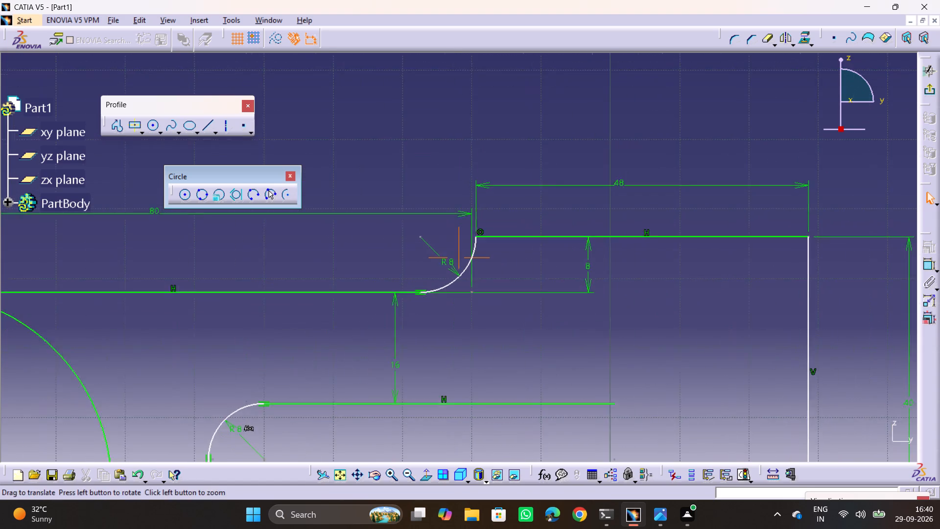
{"action": "middle_click_drag", "start_coordinate": [508, 337], "coordinate": [810, 330]}
{"action": "left_click", "coordinate": [493, 208]}
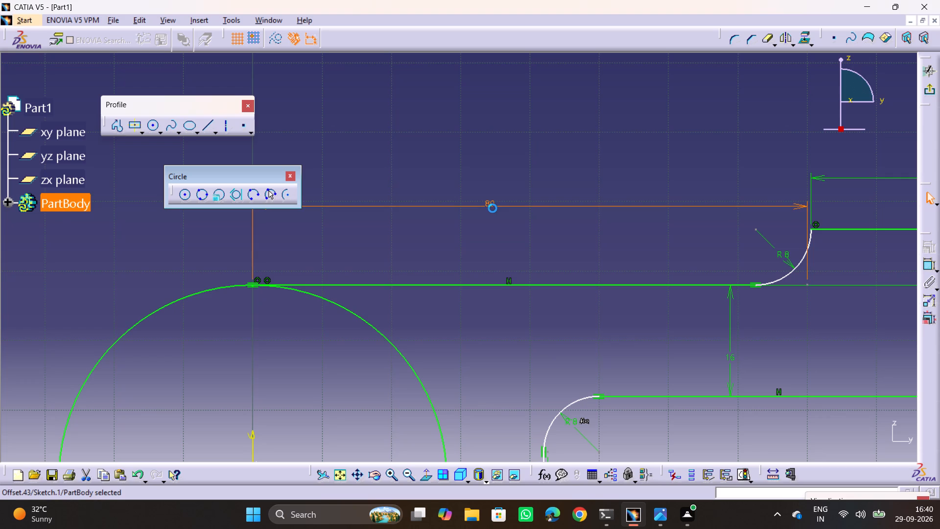
{"action": "key", "text": "Delete"}
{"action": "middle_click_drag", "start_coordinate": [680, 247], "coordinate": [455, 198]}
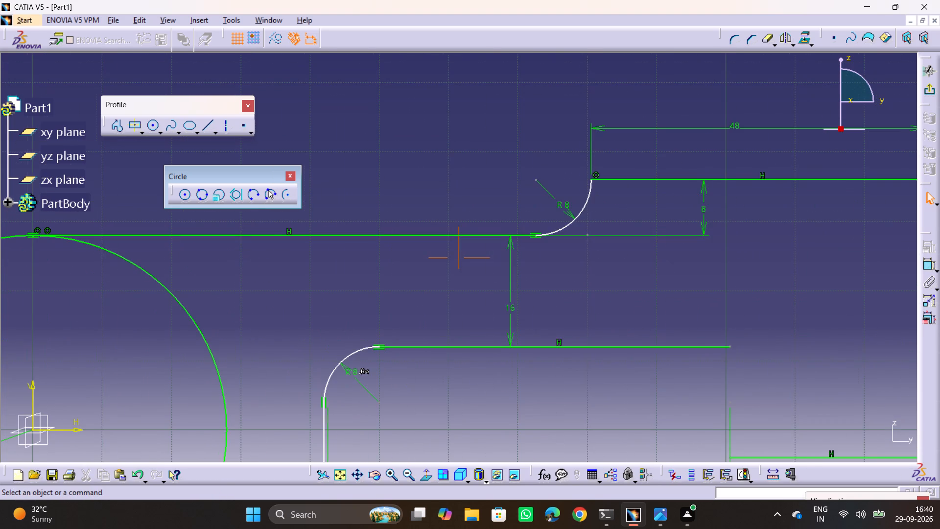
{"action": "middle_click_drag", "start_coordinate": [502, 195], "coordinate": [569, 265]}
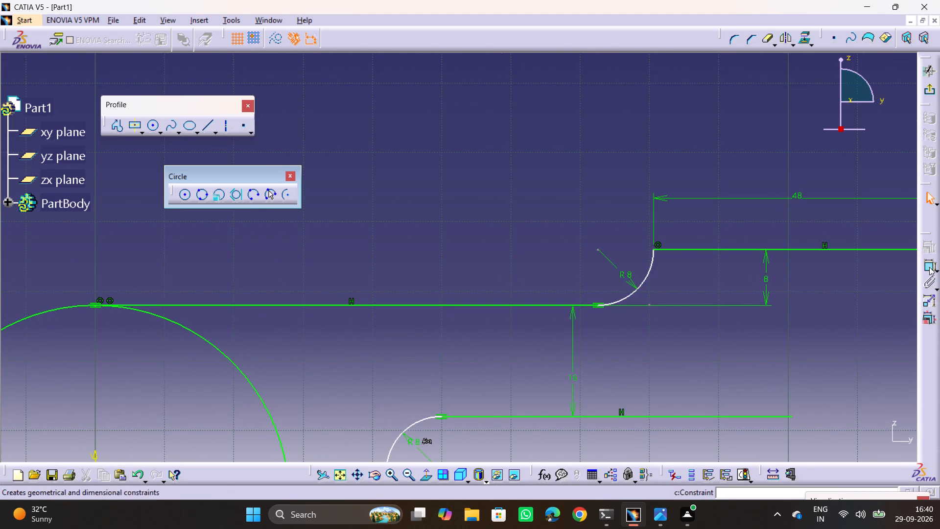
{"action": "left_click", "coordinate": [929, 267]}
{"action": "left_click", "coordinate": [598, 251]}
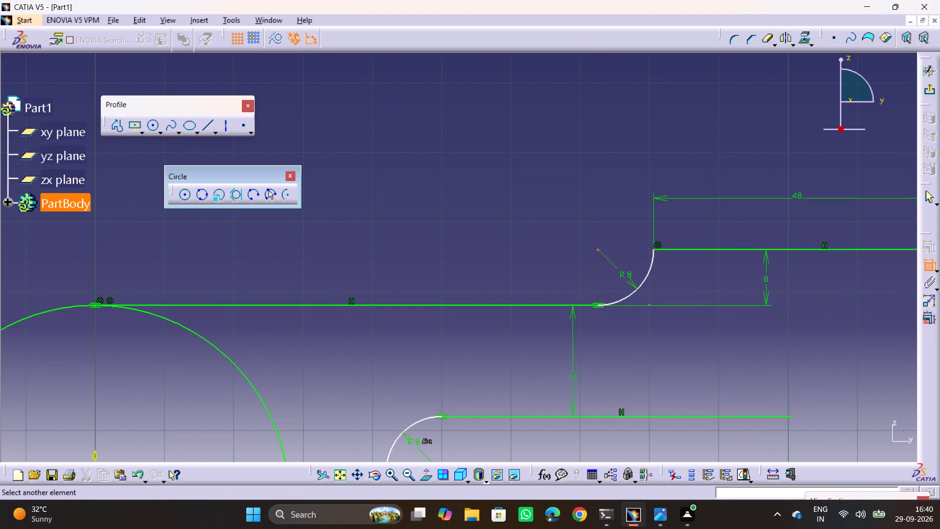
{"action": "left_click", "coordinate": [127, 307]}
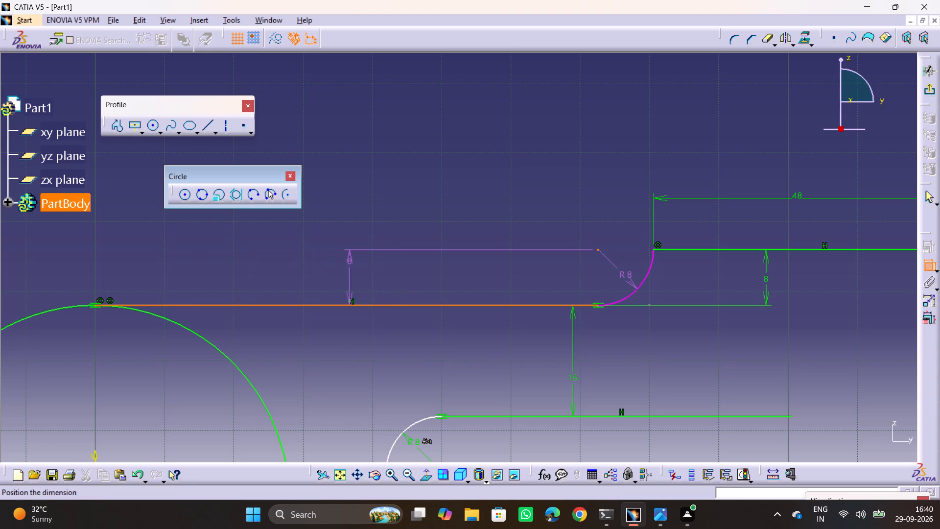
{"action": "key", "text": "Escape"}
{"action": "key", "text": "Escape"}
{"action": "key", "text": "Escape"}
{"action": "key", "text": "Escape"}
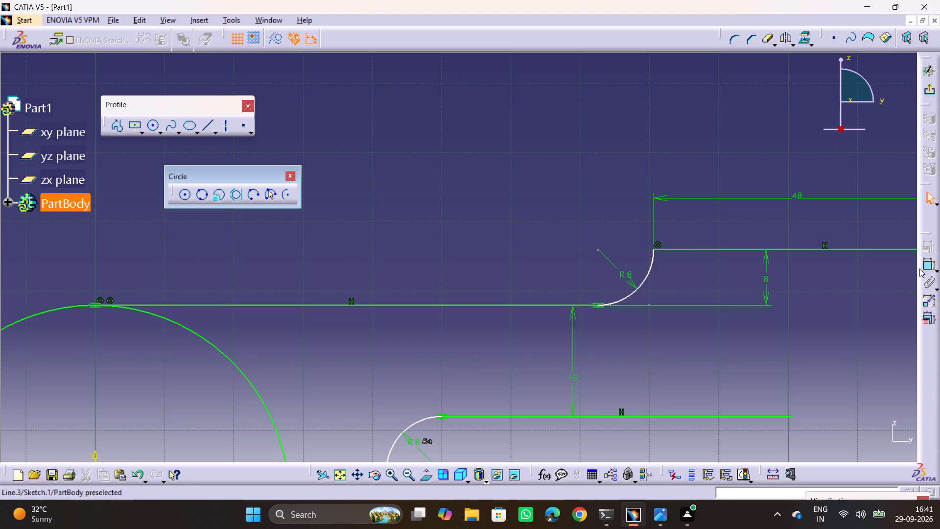
Dimension the horizontal distance from the sketch's vertical axis to the upper R8 arc's centre and set it to 72 mm.
{"action": "left_click", "coordinate": [928, 265]}
{"action": "middle_click_drag", "start_coordinate": [583, 317], "coordinate": [655, 176]}
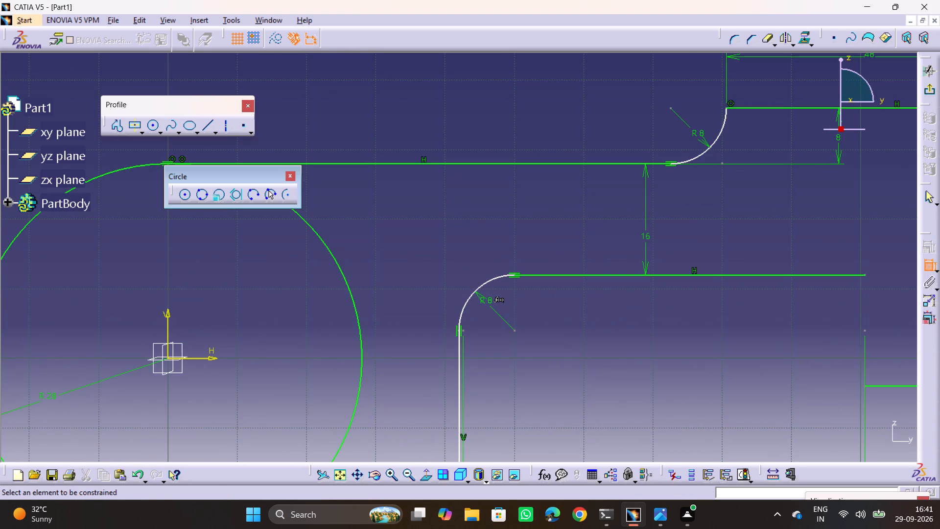
{"action": "left_click", "coordinate": [169, 326]}
{"action": "middle_click_drag", "start_coordinate": [458, 297], "coordinate": [463, 391]}
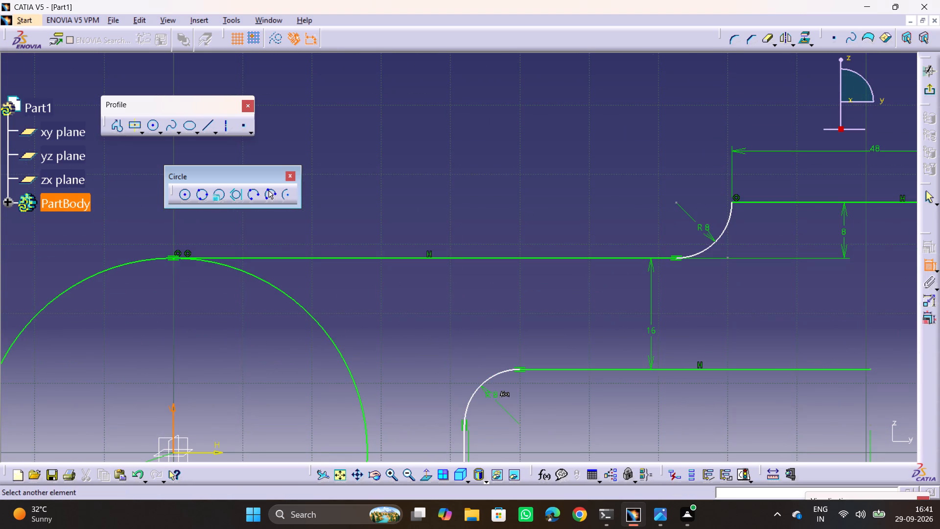
{"action": "left_click", "coordinate": [677, 205]}
{"action": "left_click", "coordinate": [676, 201]}
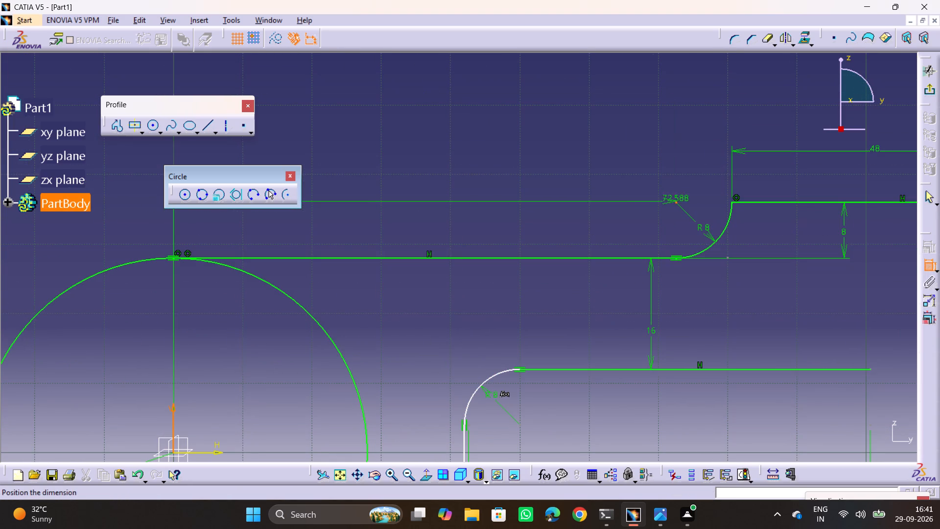
{"action": "left_click", "coordinate": [465, 162]}
{"action": "double_click", "coordinate": [462, 159]}
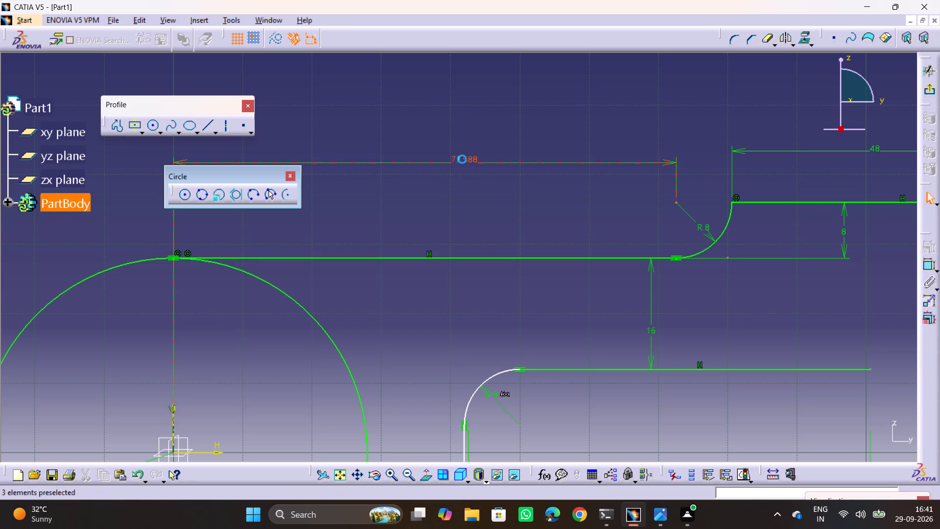
{"action": "type", "text": "72"}
{"action": "key", "text": "Return"}
{"action": "left_click", "coordinate": [553, 185]}
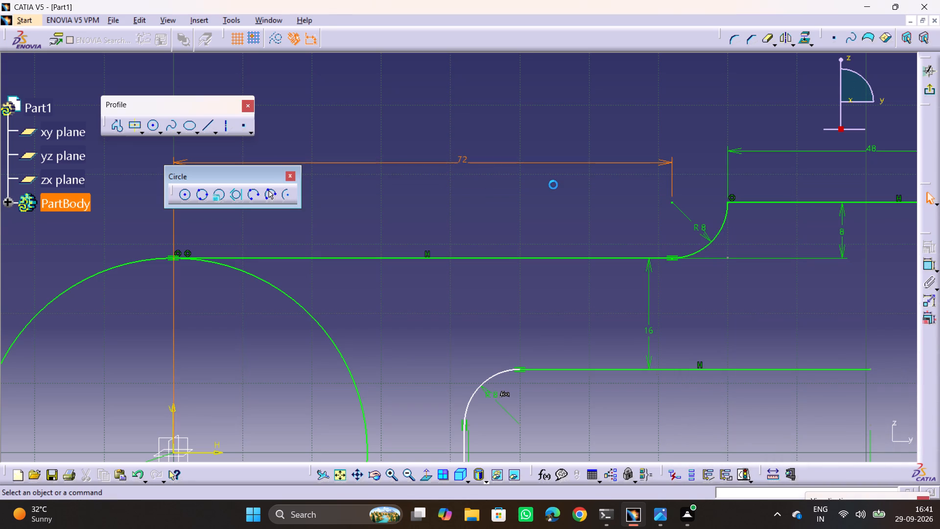
{"action": "key", "text": "Escape"}
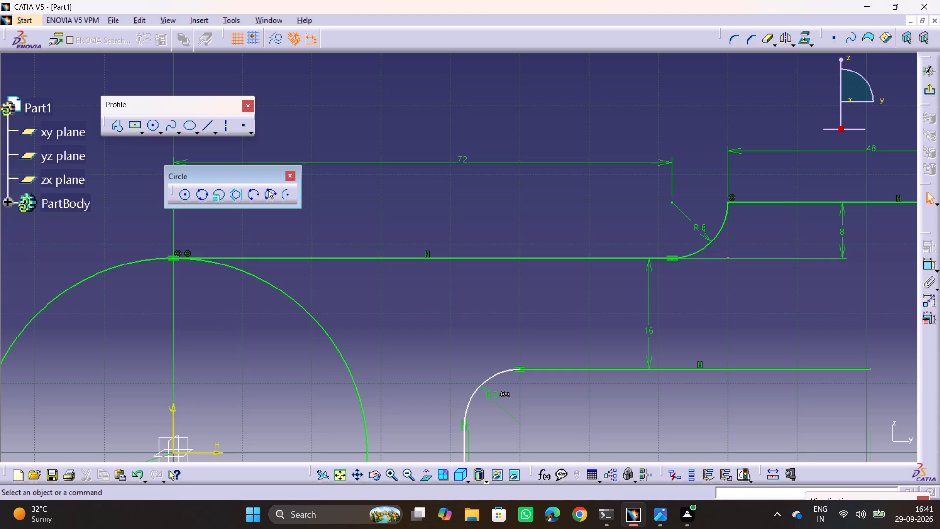
Delete the 58 mm horizontal dimension below the recess.
{"action": "middle_click_drag", "start_coordinate": [738, 299], "coordinate": [476, 220]}
{"action": "middle_click_drag", "start_coordinate": [582, 271], "coordinate": [634, 172]}
{"action": "middle_click_drag", "start_coordinate": [364, 332], "coordinate": [564, 212]}
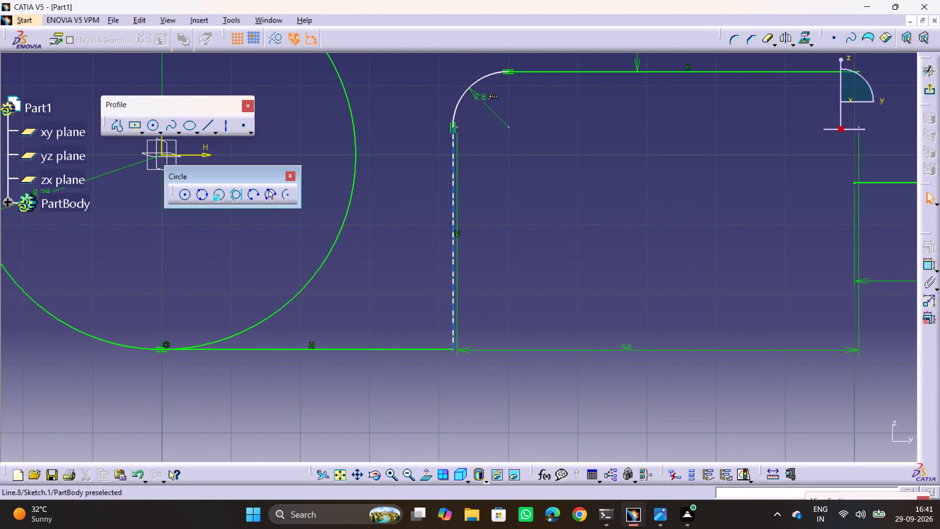
{"action": "left_click", "coordinate": [629, 351]}
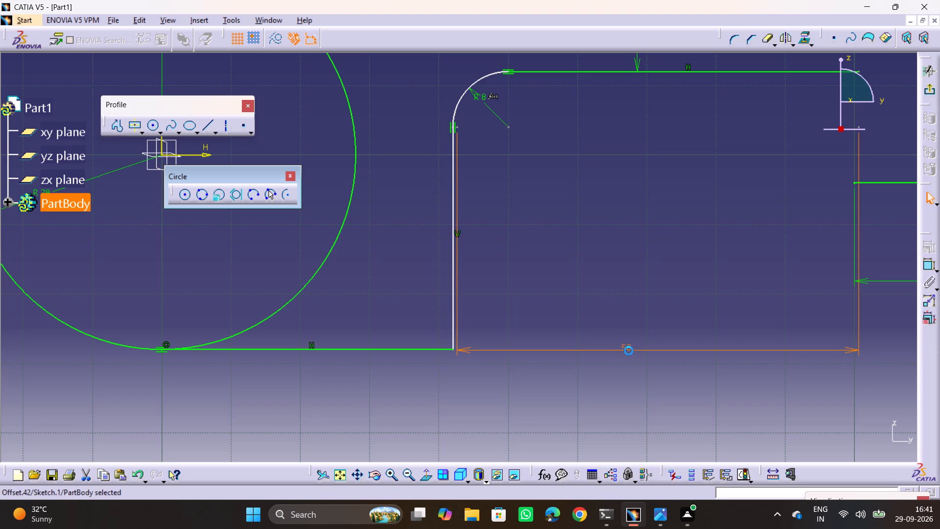
{"action": "key", "text": "Delete"}
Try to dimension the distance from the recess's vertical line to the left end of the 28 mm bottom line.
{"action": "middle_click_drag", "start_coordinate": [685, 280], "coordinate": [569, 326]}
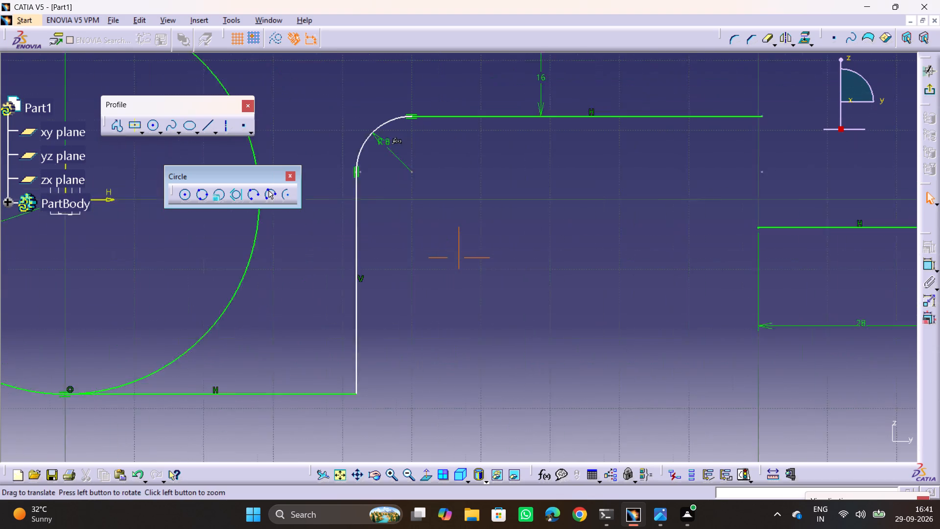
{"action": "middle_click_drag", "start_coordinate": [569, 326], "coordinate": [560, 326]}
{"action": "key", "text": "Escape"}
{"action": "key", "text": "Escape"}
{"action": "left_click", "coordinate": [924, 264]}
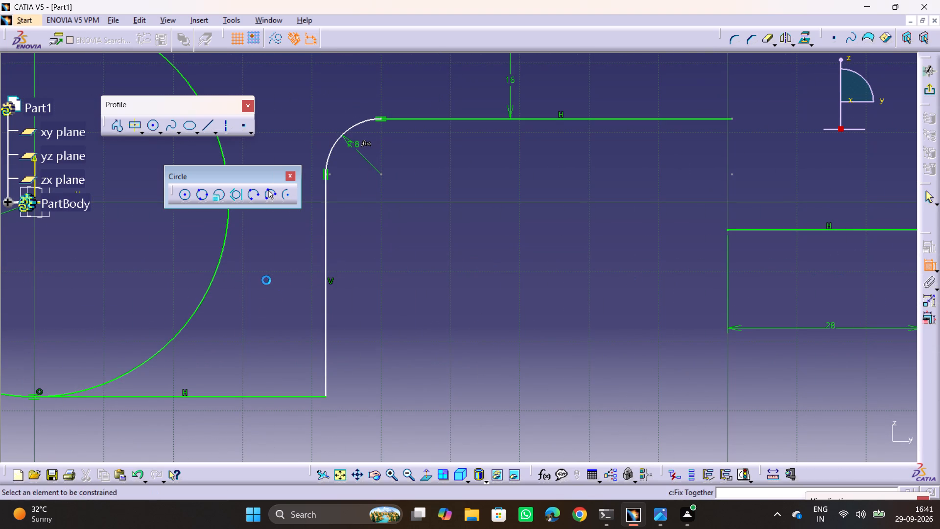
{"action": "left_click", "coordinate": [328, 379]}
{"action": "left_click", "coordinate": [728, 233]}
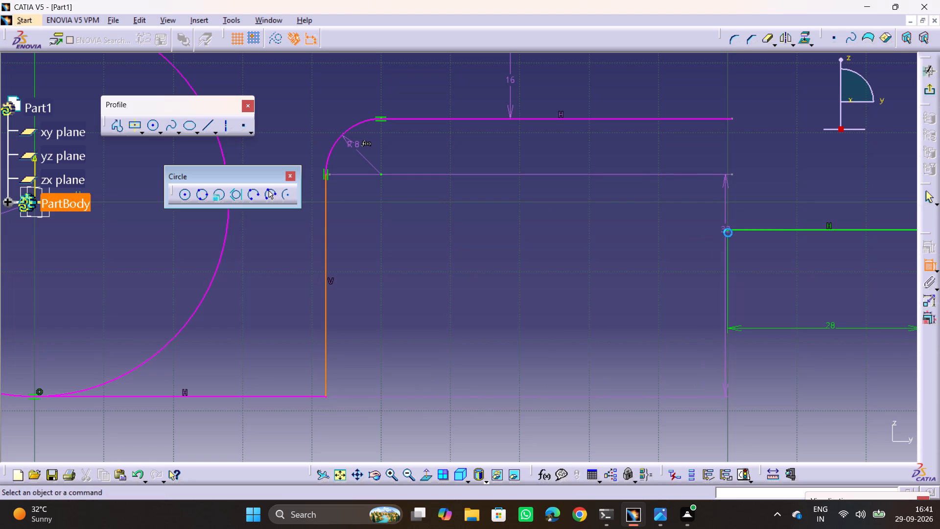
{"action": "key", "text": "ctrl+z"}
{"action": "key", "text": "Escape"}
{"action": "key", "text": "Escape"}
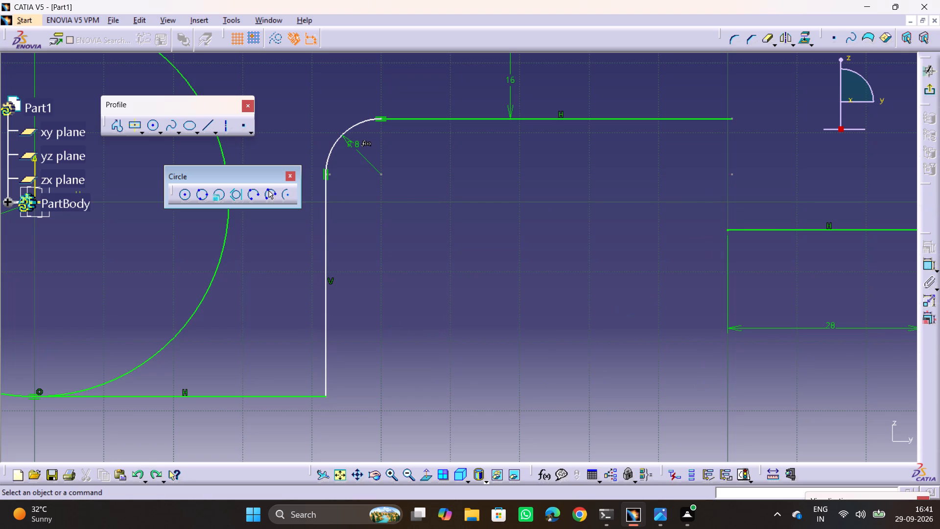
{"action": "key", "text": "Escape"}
Dimension the horizontal distance between the left end of the 28 mm bottom line and the recess's vertical line, placing it below the recess.
{"action": "left_click", "coordinate": [926, 265]}
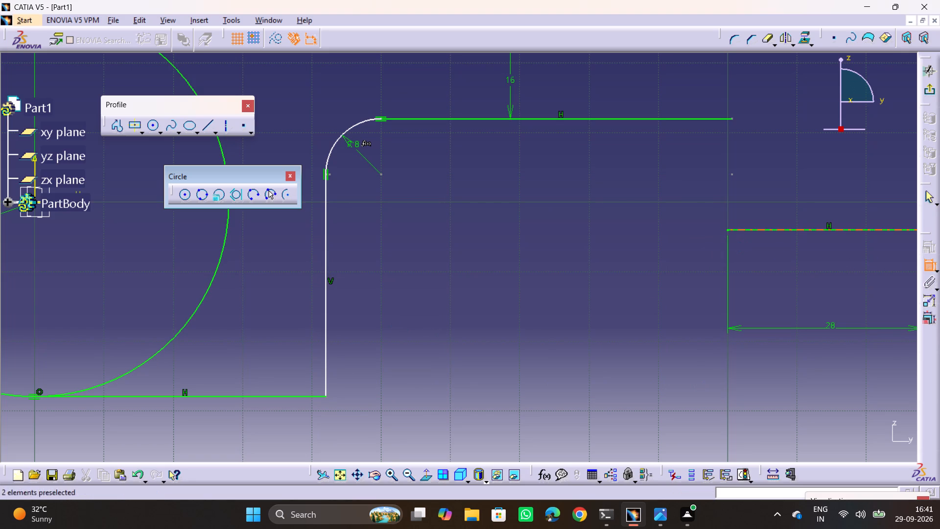
{"action": "left_click", "coordinate": [727, 230]}
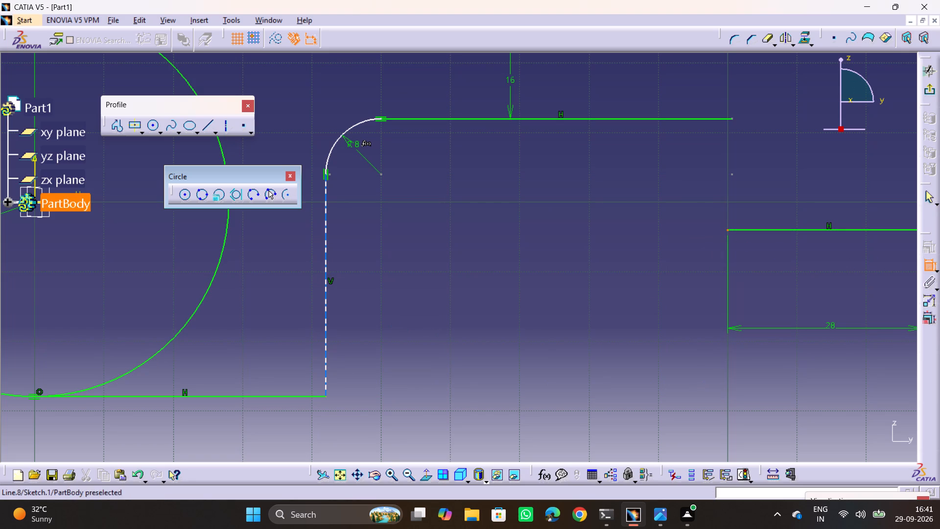
{"action": "left_click", "coordinate": [325, 380]}
{"action": "middle_click_drag", "start_coordinate": [445, 390], "coordinate": [430, 312]}
{"action": "left_click", "coordinate": [445, 403]}
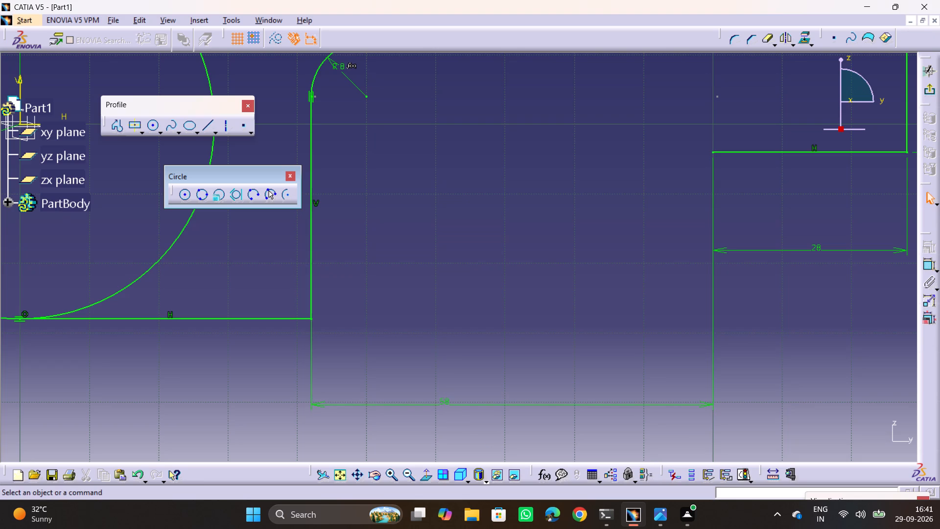
{"action": "left_click", "coordinate": [492, 314]}
{"action": "middle_click_drag", "start_coordinate": [576, 234], "coordinate": [531, 361]}
{"action": "key", "text": "Escape"}
{"action": "key", "text": "Escape"}
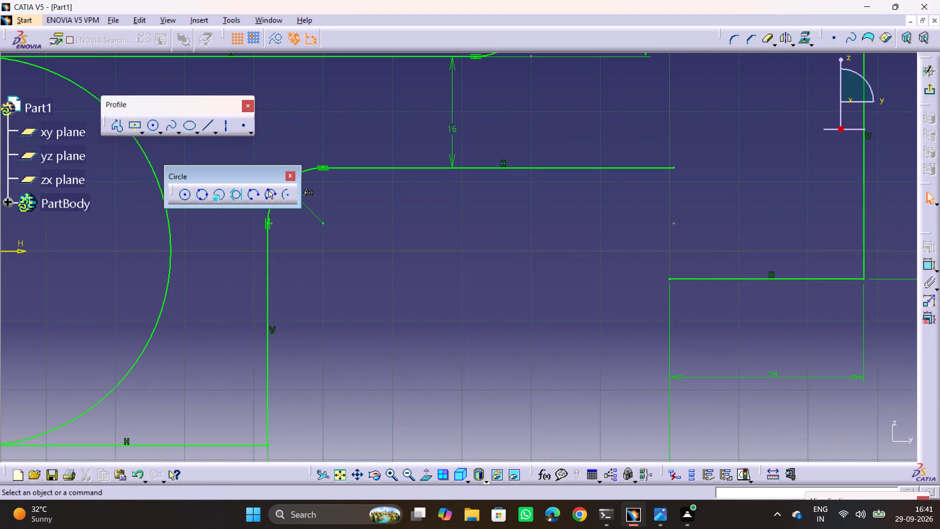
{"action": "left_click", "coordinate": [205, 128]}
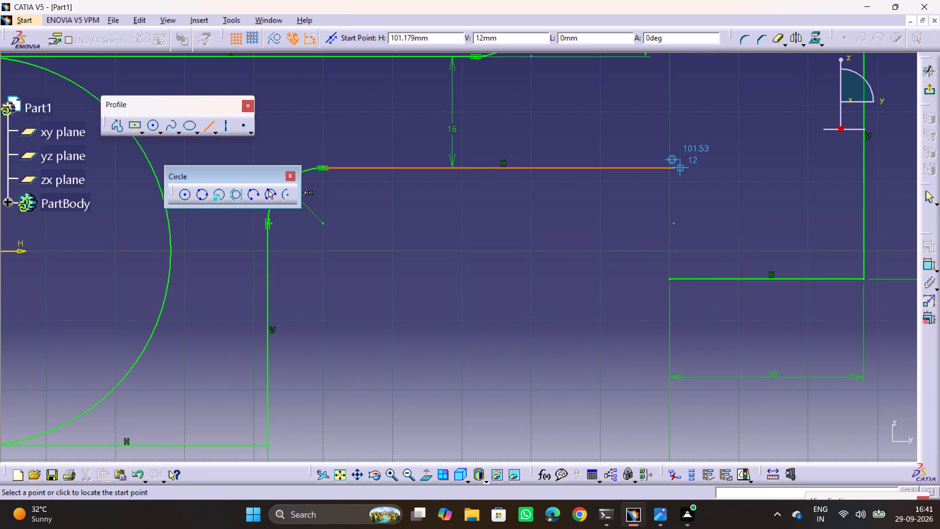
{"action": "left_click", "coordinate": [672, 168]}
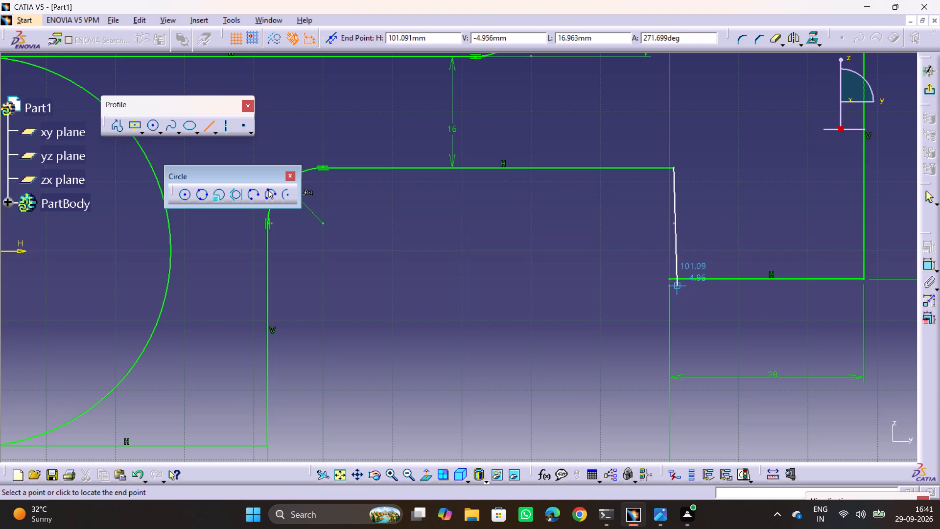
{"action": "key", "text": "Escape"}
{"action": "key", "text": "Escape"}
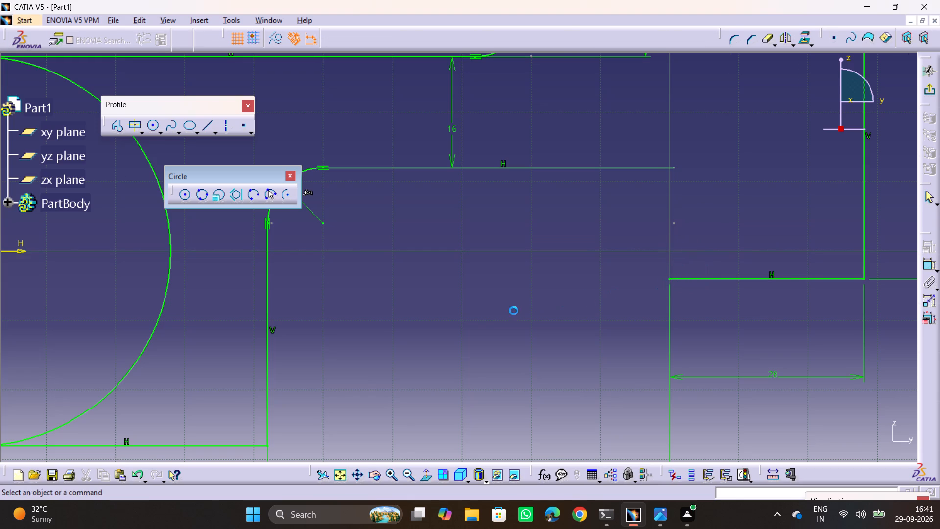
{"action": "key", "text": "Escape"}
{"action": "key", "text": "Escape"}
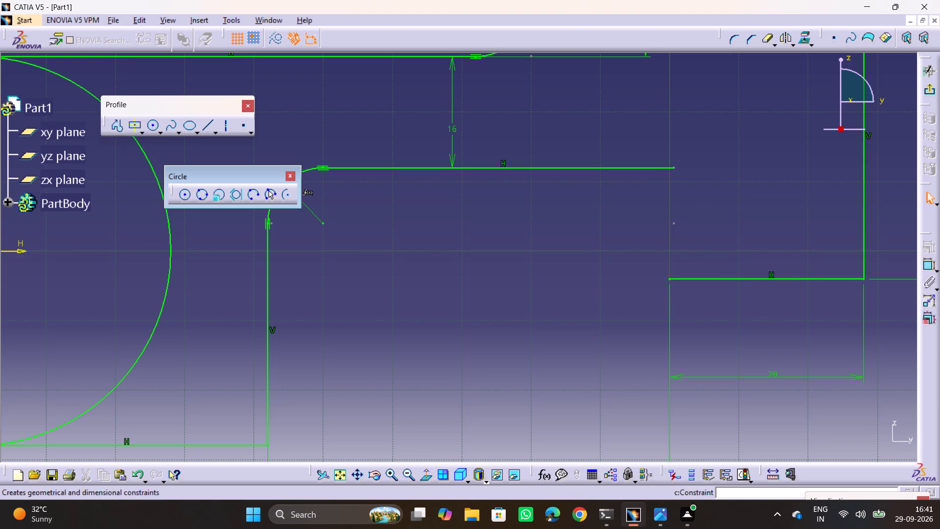
Delete the stray point just below the free end of the arm's lower horizontal line.
{"action": "middle_click_drag", "start_coordinate": [681, 248], "coordinate": [711, 174], "text": "ctrl"}
{"action": "middle_click_drag", "start_coordinate": [785, 171], "coordinate": [373, 299]}
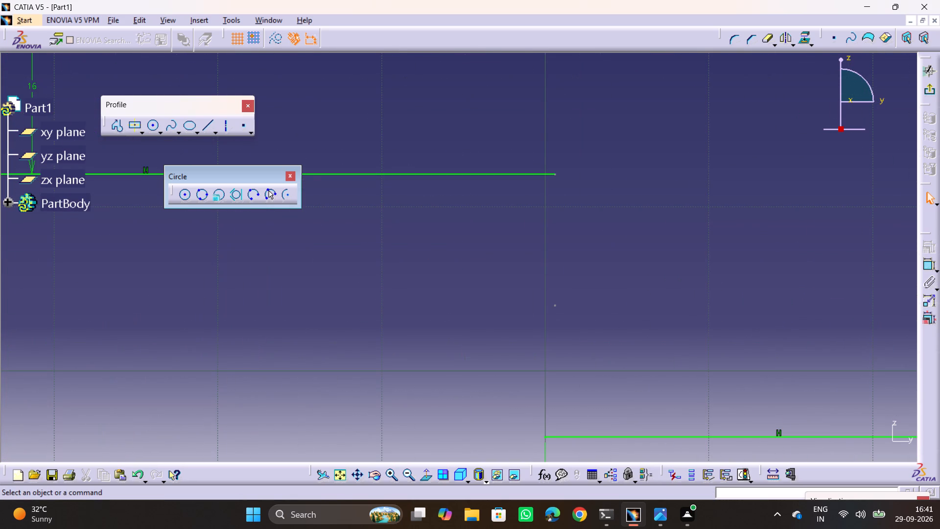
{"action": "left_click_drag", "start_coordinate": [485, 251], "coordinate": [681, 353]}
{"action": "key", "text": "Delete"}
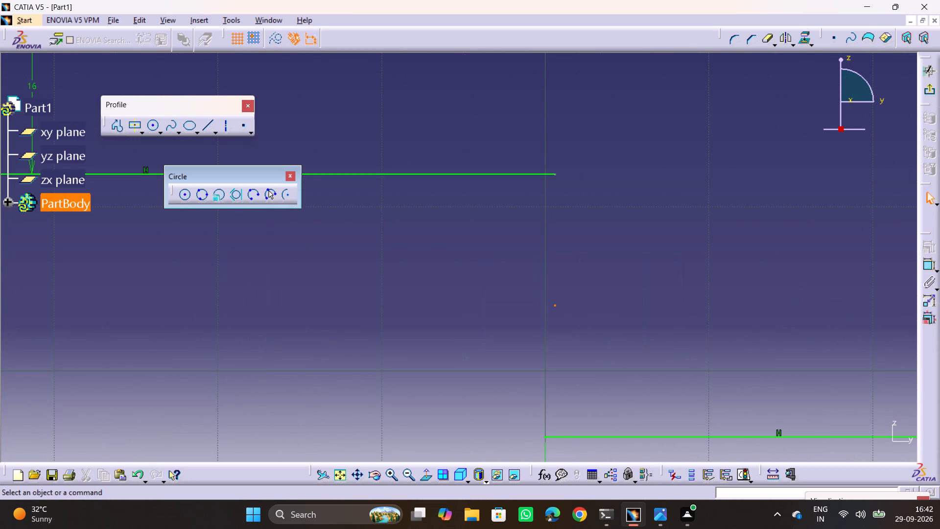
Draw a vertical line about 18 mm long from the left end of the 28 mm bottom line up past the arm's lower line.
{"action": "left_click", "coordinate": [426, 473]}
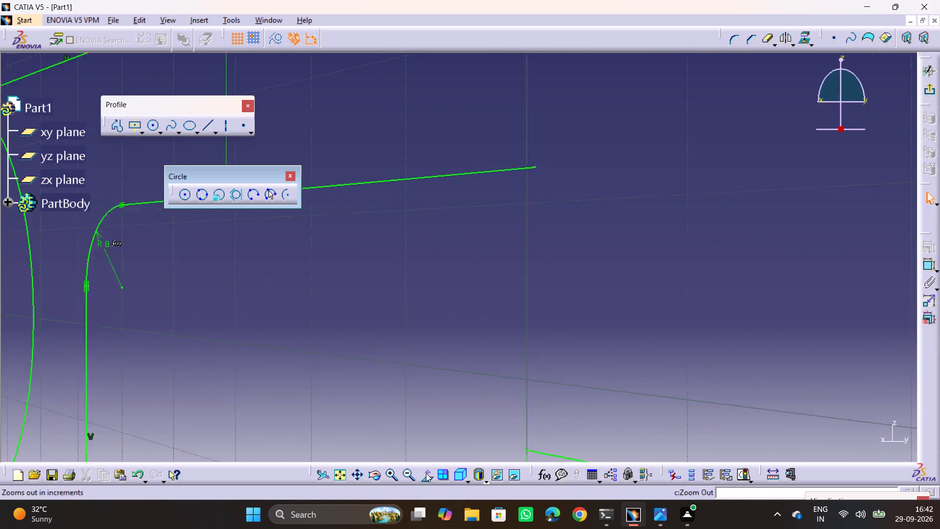
{"action": "left_click", "coordinate": [426, 473]}
{"action": "left_click", "coordinate": [343, 472]}
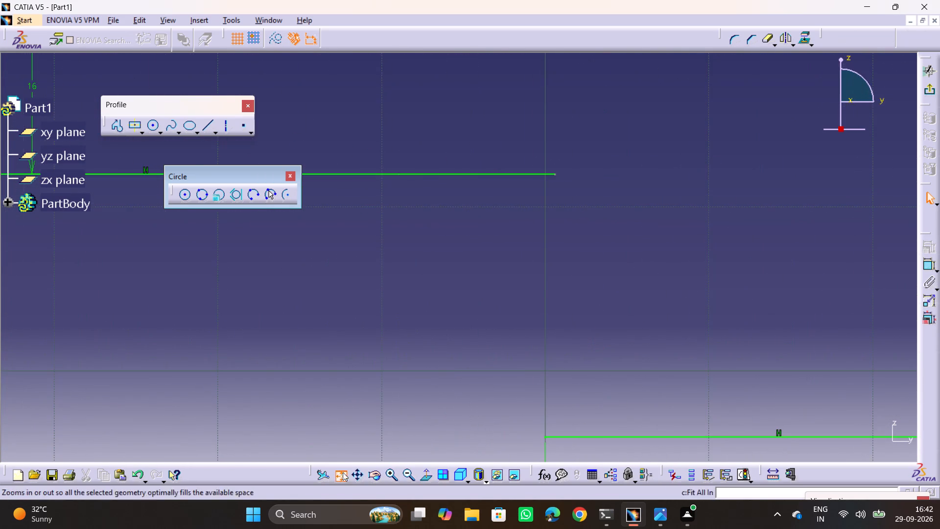
{"action": "middle_click_drag", "start_coordinate": [541, 361], "coordinate": [540, 299], "text": "shift"}
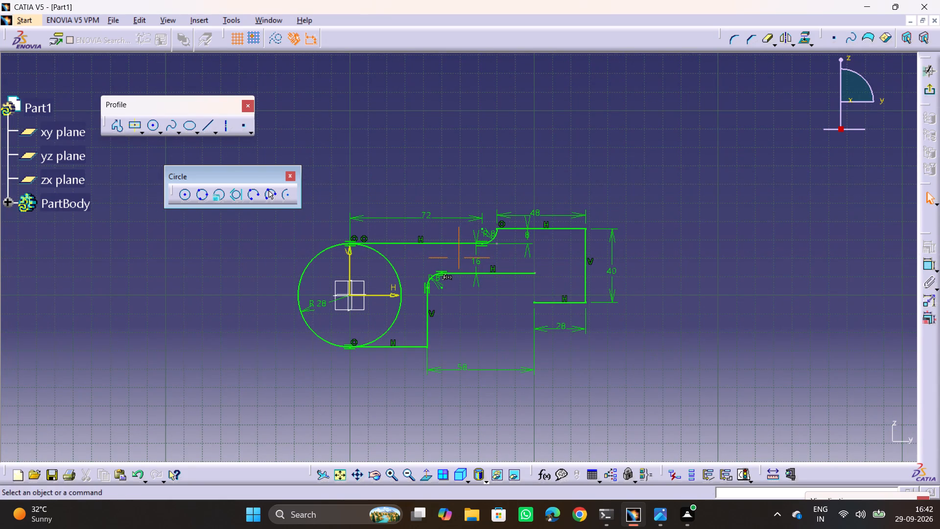
{"action": "middle_click_drag", "start_coordinate": [540, 299], "coordinate": [567, 217], "text": "shift"}
{"action": "middle_click_drag", "start_coordinate": [549, 281], "coordinate": [569, 201], "text": "shift"}
{"action": "middle_click_drag", "start_coordinate": [578, 337], "coordinate": [596, 199], "text": "ctrl"}
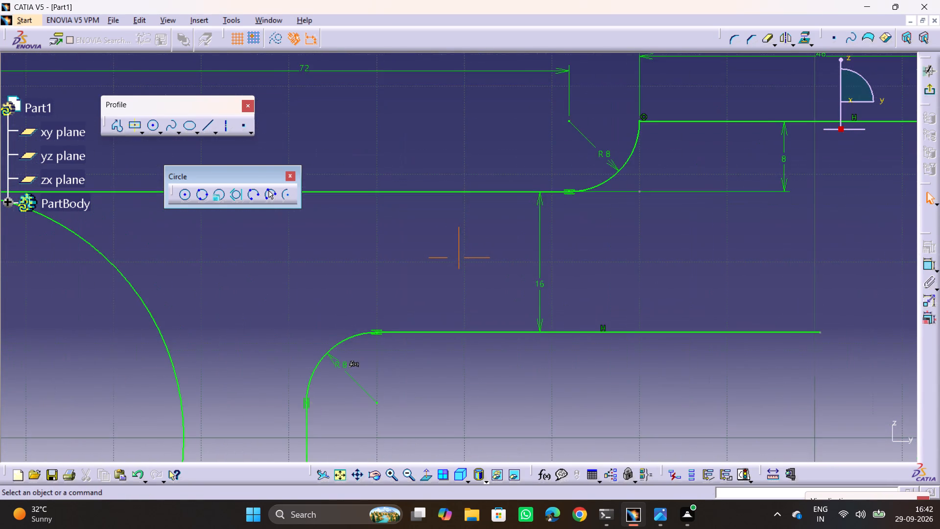
{"action": "middle_click_drag", "start_coordinate": [596, 199], "coordinate": [594, 199], "text": "ctrl"}
{"action": "middle_click_drag", "start_coordinate": [661, 284], "coordinate": [407, 206]}
{"action": "middle_click_drag", "start_coordinate": [625, 317], "coordinate": [629, 271], "text": "ctrl"}
{"action": "middle_click_drag", "start_coordinate": [654, 326], "coordinate": [547, 273]}
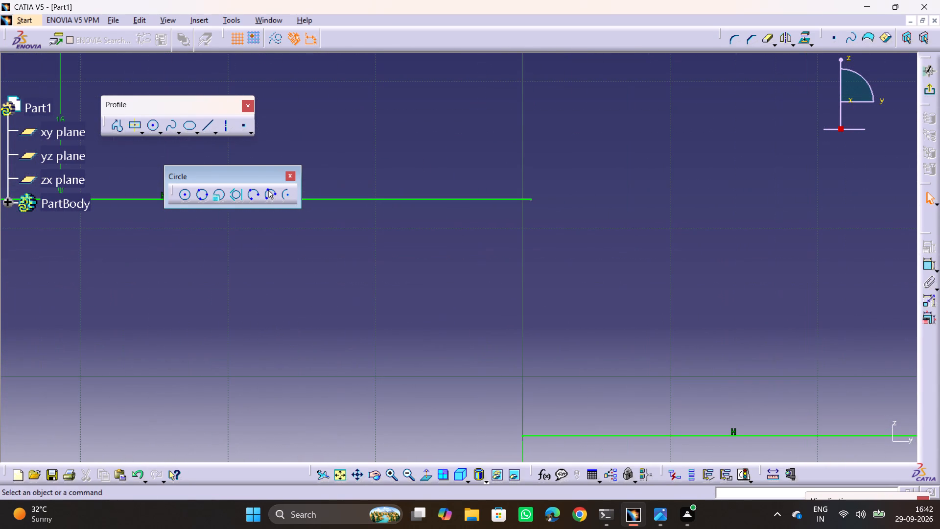
{"action": "left_click", "coordinate": [205, 126]}
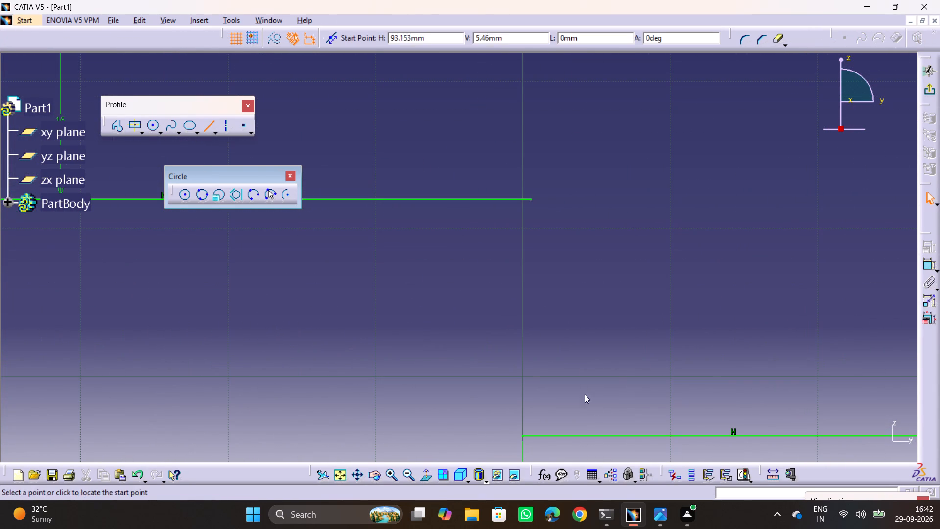
{"action": "left_click", "coordinate": [523, 438]}
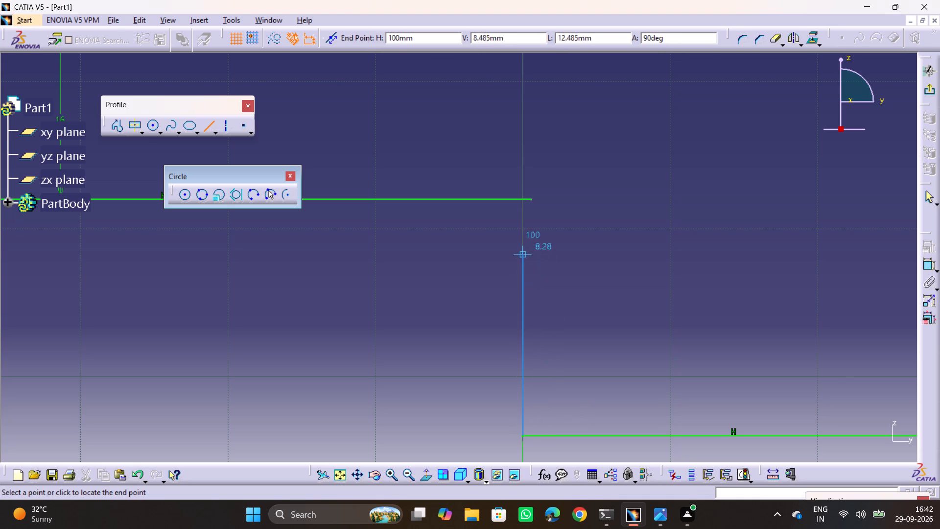
{"action": "left_click", "coordinate": [525, 171]}
{"action": "left_click", "coordinate": [581, 209]}
{"action": "key", "text": "Escape"}
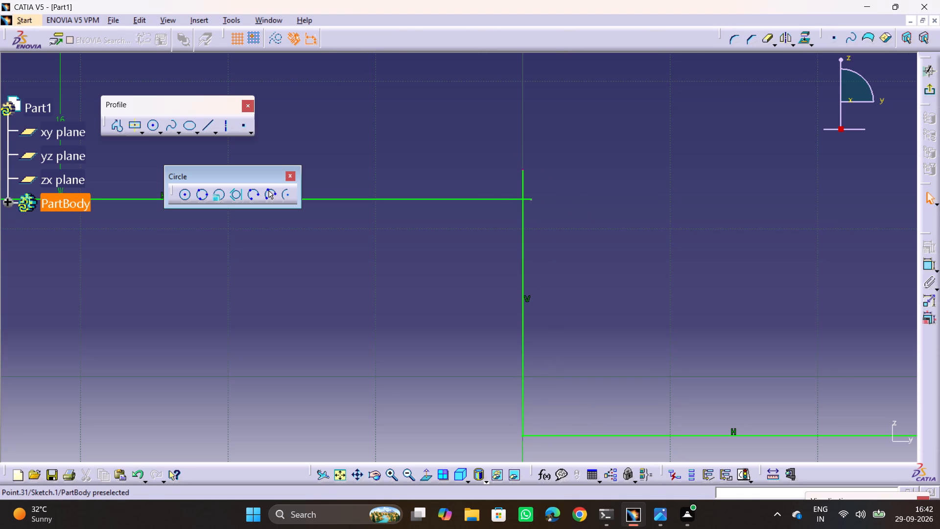
Apply a coincidence constraint between the new vertical line's upper endpoint and the arm's lower horizontal line.
{"action": "left_click", "coordinate": [522, 168]}
{"action": "left_click", "coordinate": [507, 202], "text": "ctrl"}
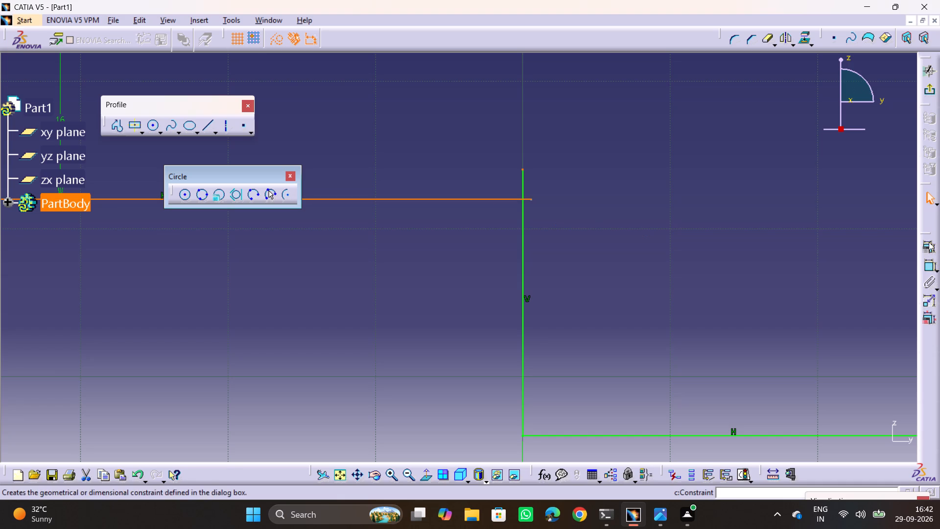
{"action": "left_click", "coordinate": [929, 242]}
{"action": "left_click", "coordinate": [256, 136]}
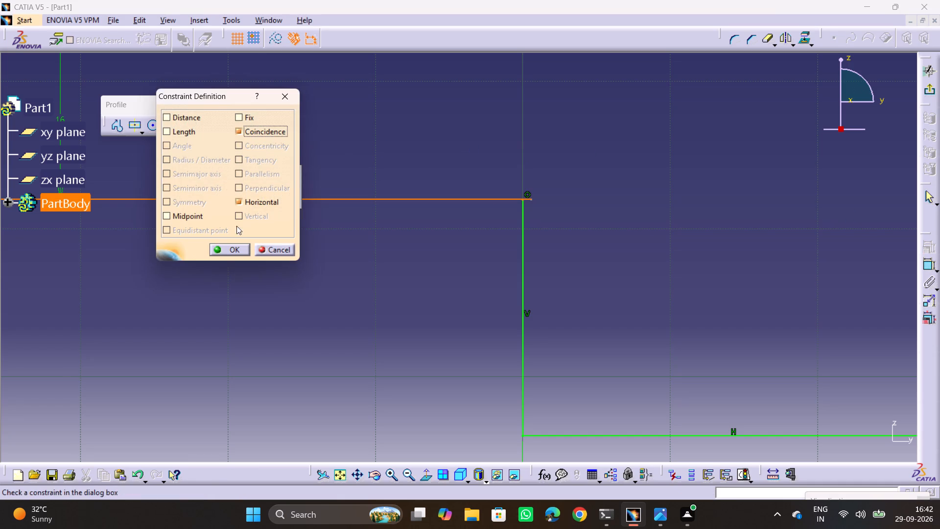
{"action": "left_click", "coordinate": [236, 248]}
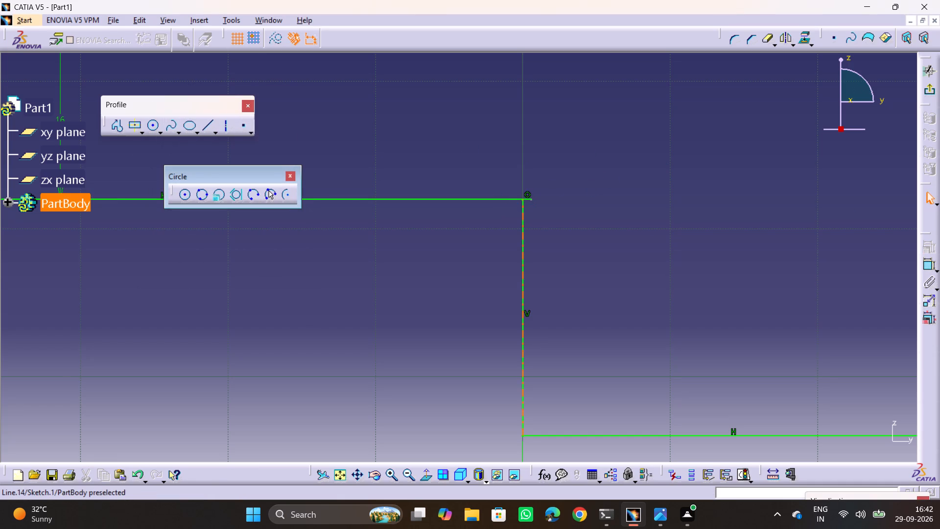
Make the free endpoint of the arm's lower horizontal line coincident with the vertical line's upper endpoint.
{"action": "left_click", "coordinate": [522, 197]}
{"action": "left_click", "coordinate": [531, 199], "text": "ctrl"}
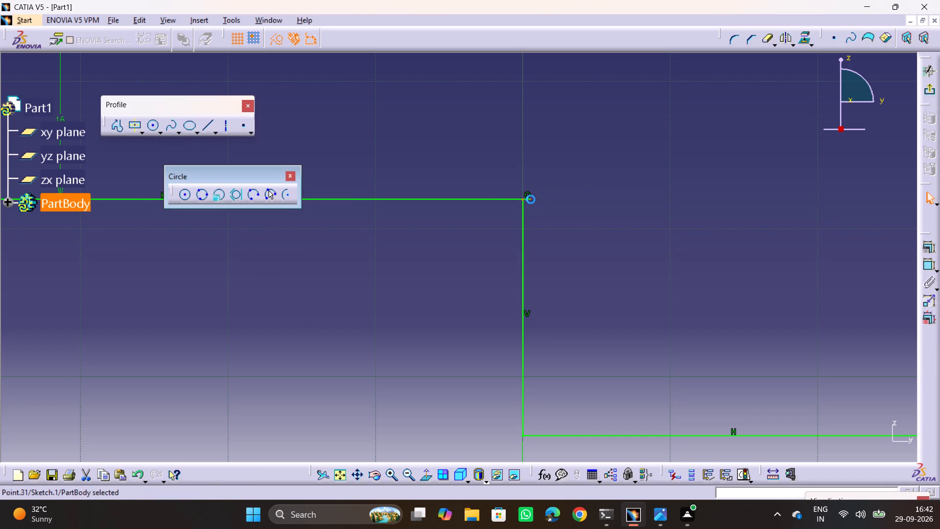
{"action": "left_click", "coordinate": [921, 248]}
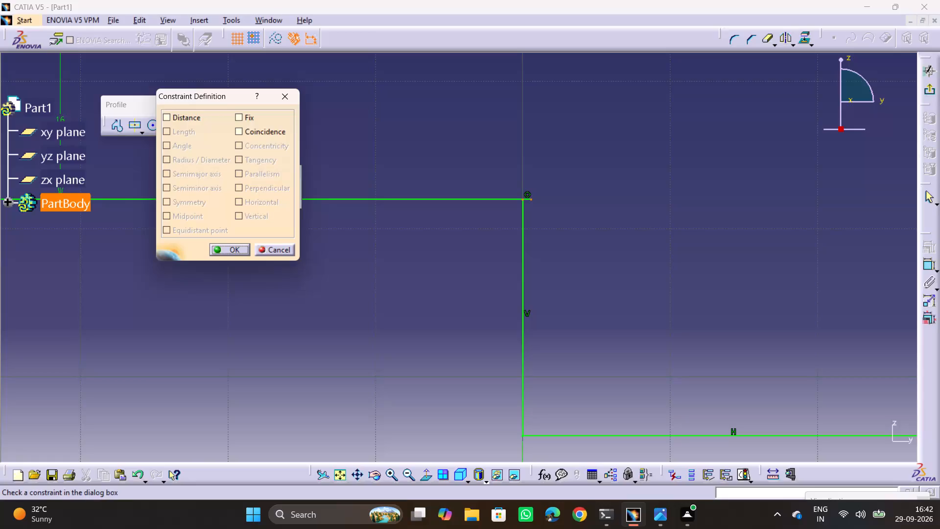
{"action": "left_click", "coordinate": [276, 137]}
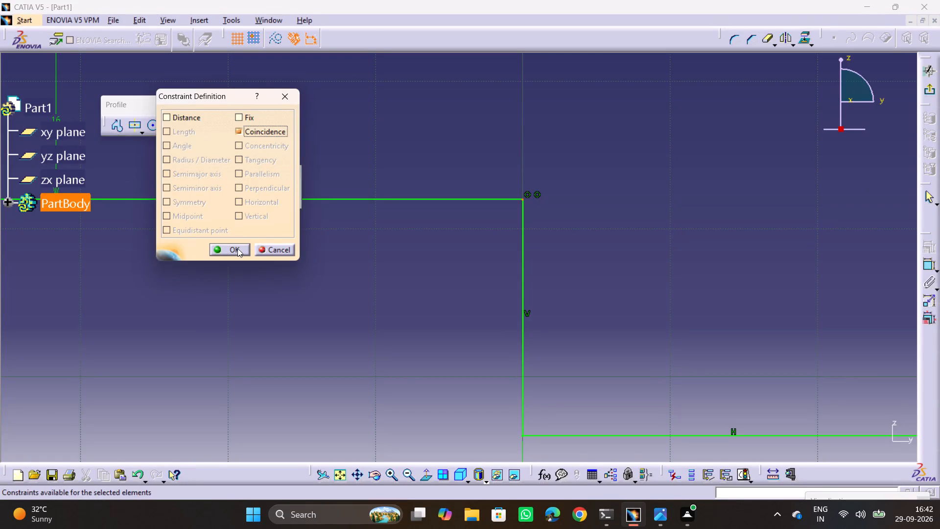
{"action": "left_click", "coordinate": [237, 249]}
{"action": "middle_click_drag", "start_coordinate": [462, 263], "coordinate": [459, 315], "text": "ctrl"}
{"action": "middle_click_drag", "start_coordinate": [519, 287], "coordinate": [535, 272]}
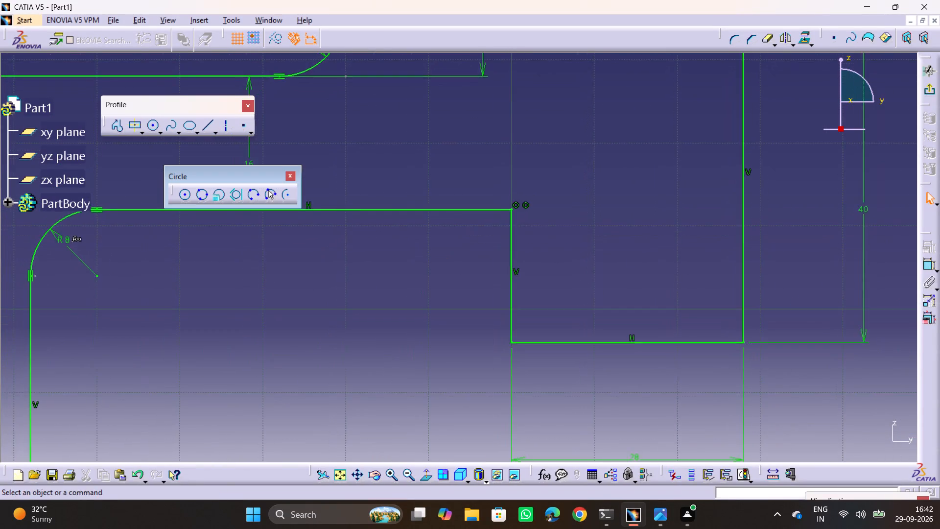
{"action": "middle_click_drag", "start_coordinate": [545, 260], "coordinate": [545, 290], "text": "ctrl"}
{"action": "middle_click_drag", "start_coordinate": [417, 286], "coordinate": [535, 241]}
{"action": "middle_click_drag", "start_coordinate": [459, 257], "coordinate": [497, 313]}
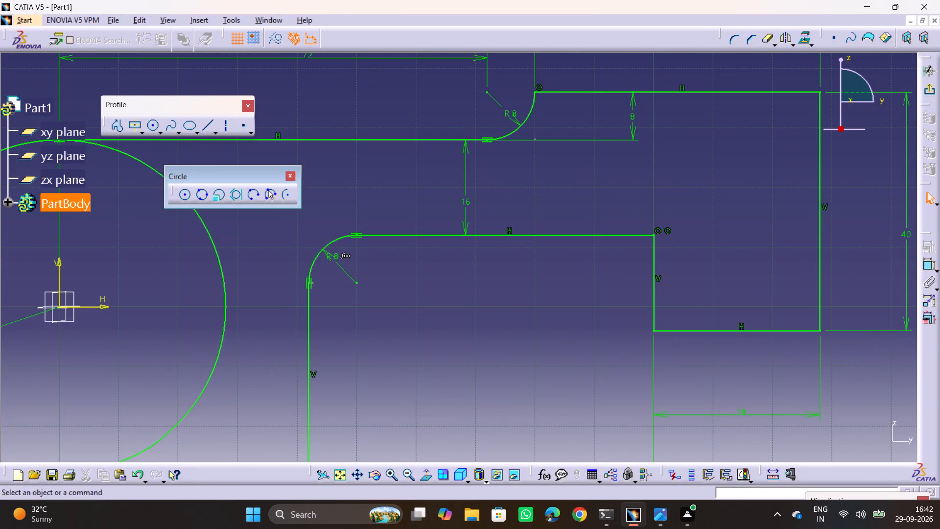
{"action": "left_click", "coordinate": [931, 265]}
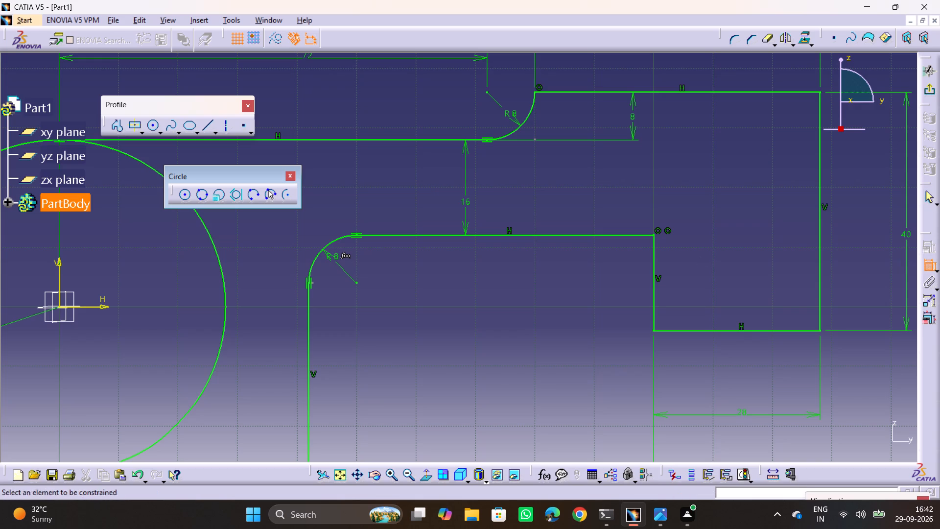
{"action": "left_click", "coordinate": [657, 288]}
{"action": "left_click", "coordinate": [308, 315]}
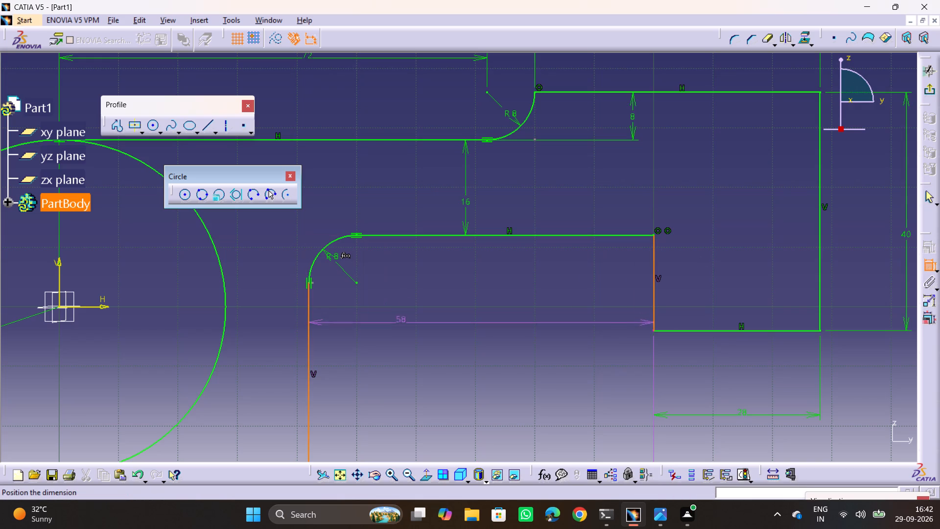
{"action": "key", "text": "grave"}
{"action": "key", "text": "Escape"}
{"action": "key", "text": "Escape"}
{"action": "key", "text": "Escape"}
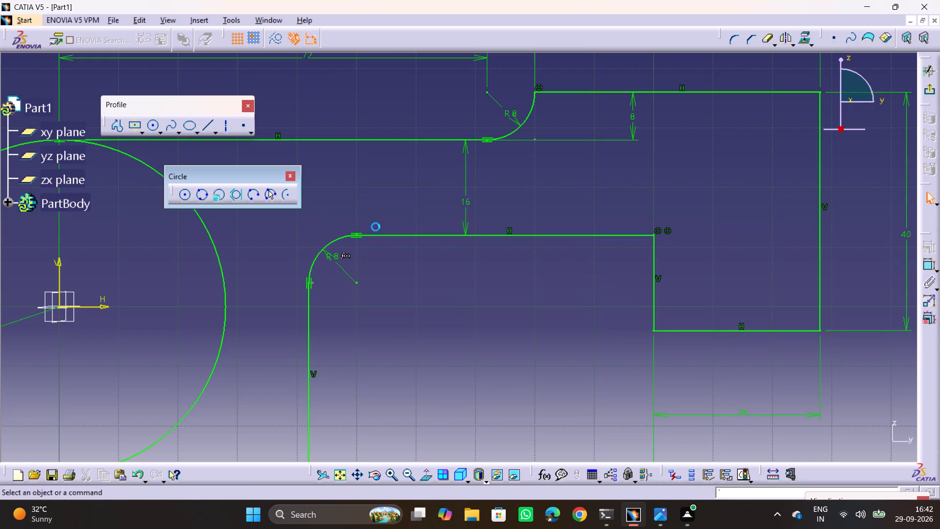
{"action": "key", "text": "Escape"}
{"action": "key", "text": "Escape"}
Round the corner between the arm's lower horizontal line and the short vertical line with an 8 mm radius.
{"action": "left_click", "coordinate": [733, 40]}
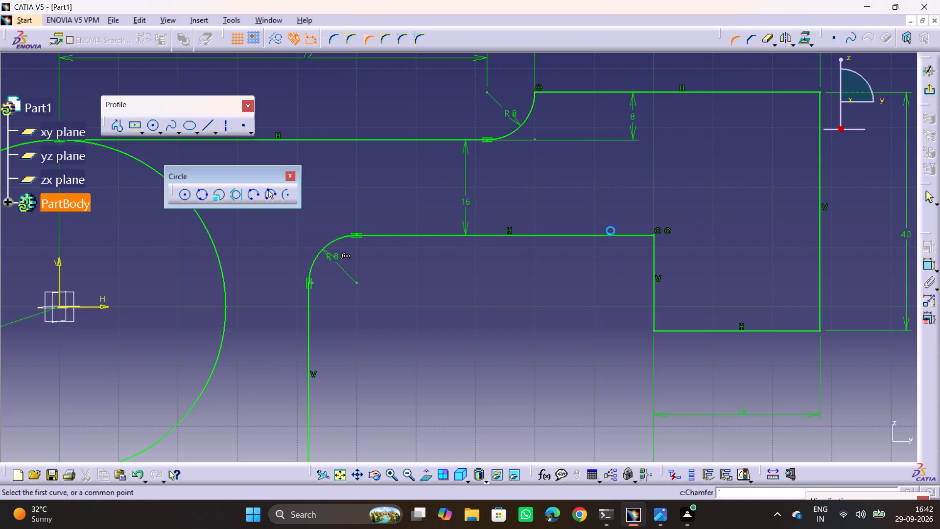
{"action": "left_click", "coordinate": [612, 235]}
{"action": "left_click", "coordinate": [654, 262]}
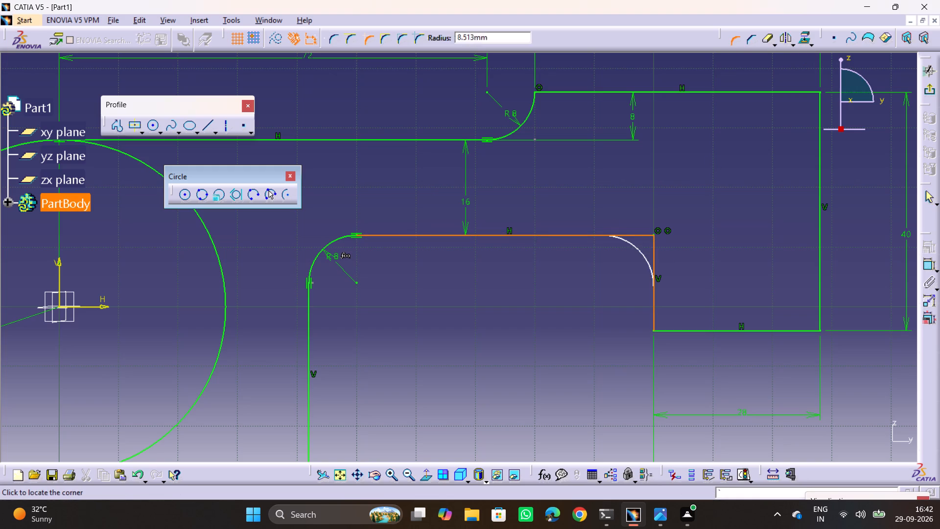
{"action": "left_click", "coordinate": [639, 250]}
{"action": "key", "text": "Escape"}
{"action": "double_click", "coordinate": [631, 260]}
{"action": "key", "text": "8"}
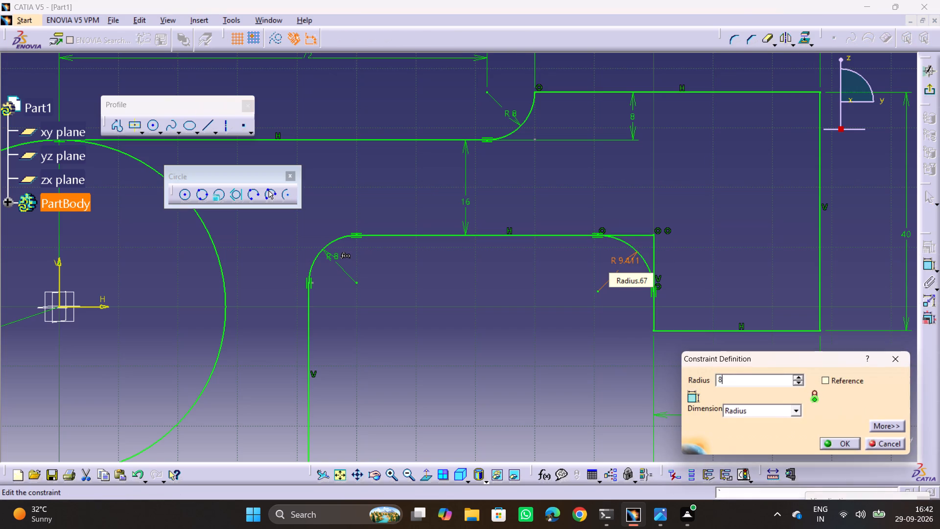
{"action": "key", "text": "Return"}
{"action": "left_click", "coordinate": [717, 240]}
{"action": "key", "text": "Escape"}
{"action": "key", "text": "Escape"}
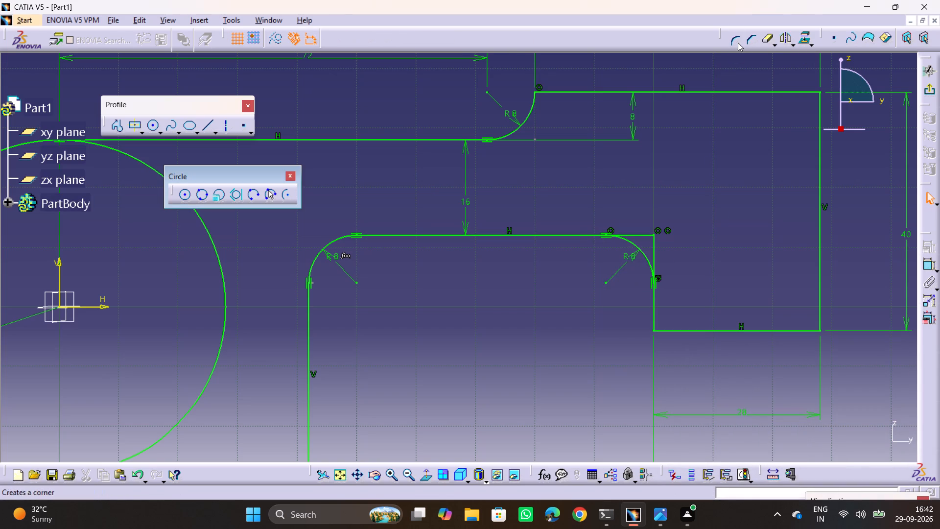
{"action": "key", "text": "Escape"}
Trim away the leftover horizontal and vertical line ends beyond the new R8 corner arc.
{"action": "double_click", "coordinate": [768, 42]}
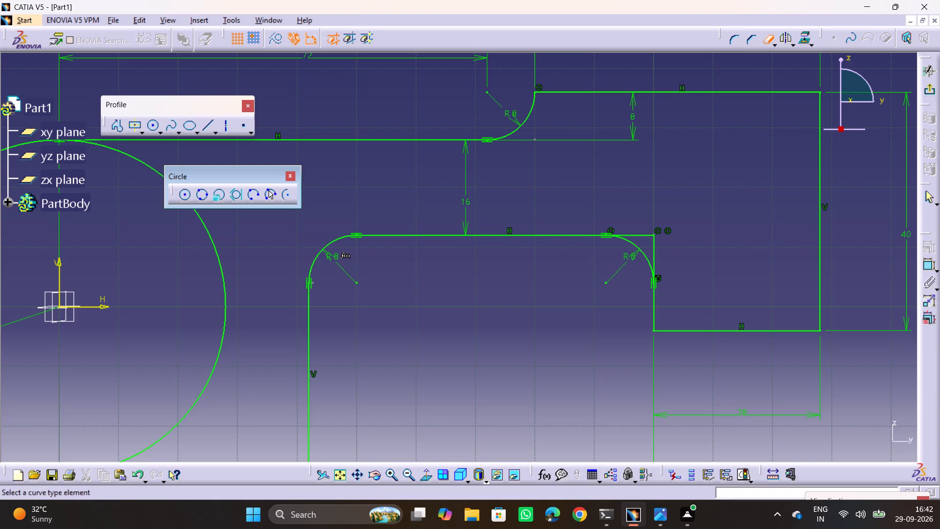
{"action": "left_click", "coordinate": [645, 236]}
{"action": "left_click", "coordinate": [658, 247]}
{"action": "left_click", "coordinate": [656, 249]}
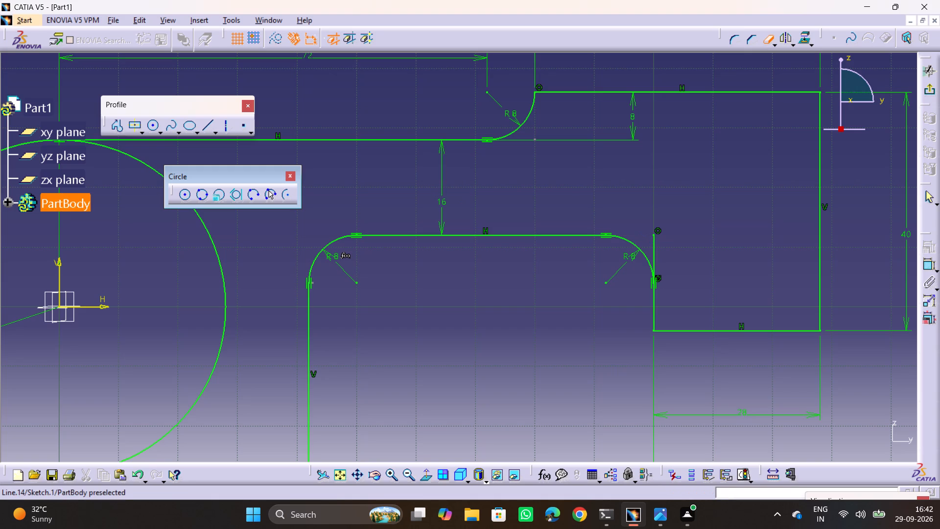
{"action": "left_click", "coordinate": [650, 255]}
{"action": "left_click", "coordinate": [656, 250]}
{"action": "left_click", "coordinate": [705, 231]}
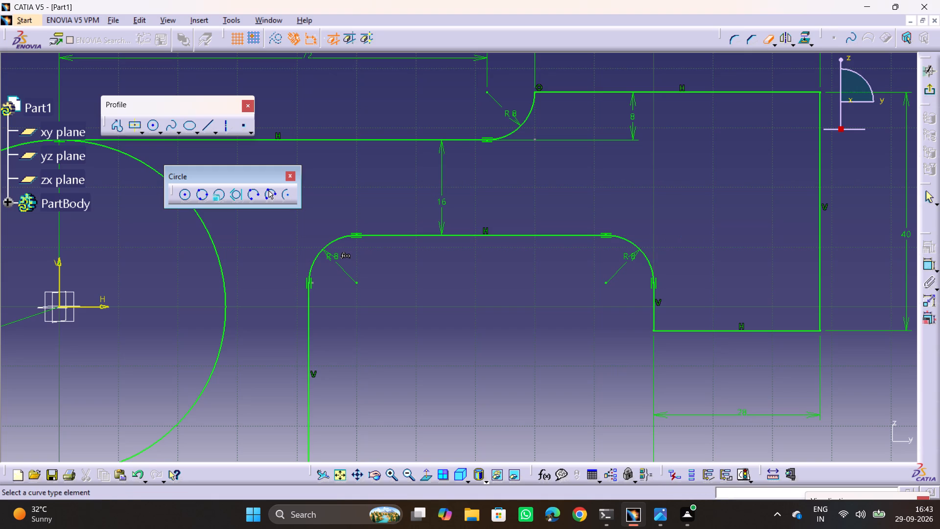
{"action": "key", "text": "Escape"}
{"action": "key", "text": "Escape"}
Trim away the half of the R28 circle that faces away from the arm.
{"action": "middle_click_drag", "start_coordinate": [575, 187], "coordinate": [584, 270], "text": "ctrl"}
{"action": "middle_click_drag", "start_coordinate": [455, 333], "coordinate": [370, 237]}
{"action": "left_click", "coordinate": [452, 333]}
{"action": "scroll", "coordinate": [450, 333], "scroll_direction": "up", "scroll_amount": 1}
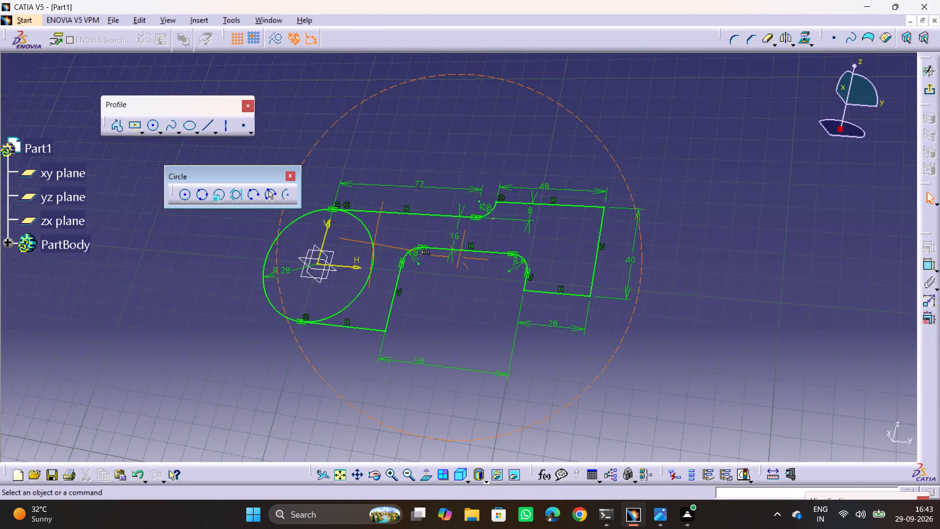
{"action": "middle_click_drag", "start_coordinate": [370, 237], "coordinate": [430, 321]}
{"action": "middle_click_drag", "start_coordinate": [498, 304], "coordinate": [612, 303]}
{"action": "middle_click_drag", "start_coordinate": [530, 306], "coordinate": [523, 209], "text": "ctrl"}
{"action": "middle_click_drag", "start_coordinate": [524, 227], "coordinate": [517, 192]}
{"action": "middle_click_drag", "start_coordinate": [560, 171], "coordinate": [567, 222], "text": "ctrl"}
{"action": "middle_click_drag", "start_coordinate": [550, 231], "coordinate": [586, 203]}
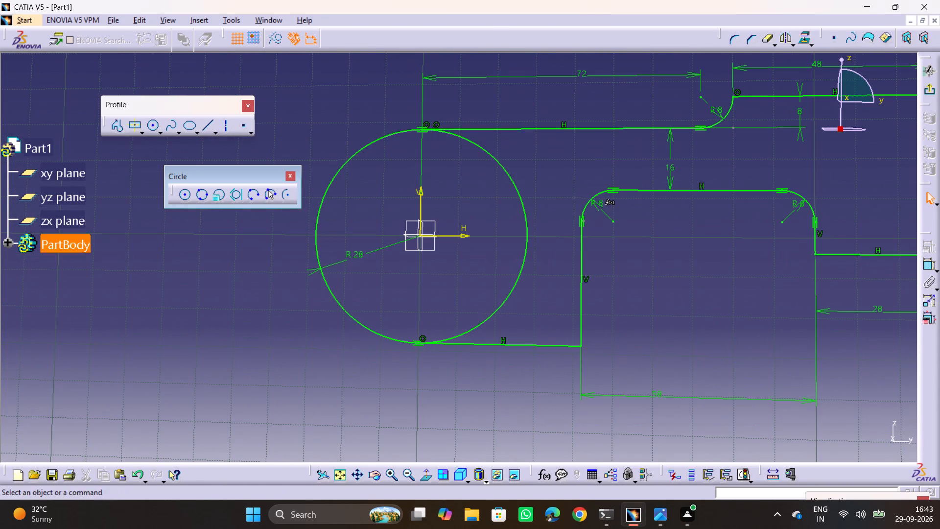
{"action": "left_click", "coordinate": [765, 41]}
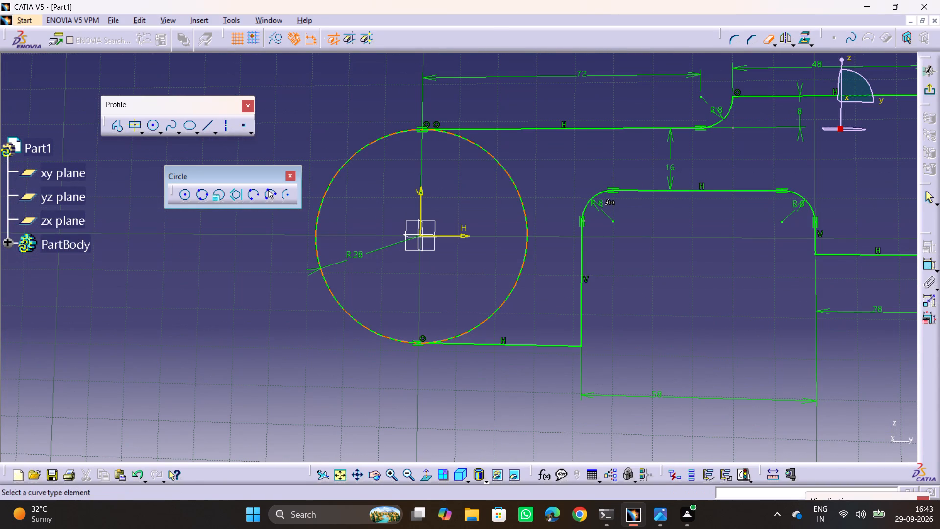
{"action": "left_click", "coordinate": [346, 163]}
{"action": "key", "text": "Escape"}
Exit the sketch after checking drawing 22.webp and pad the profile with a 24 mm length and mirrored extent.
{"action": "middle_click_drag", "start_coordinate": [646, 191], "coordinate": [550, 235]}
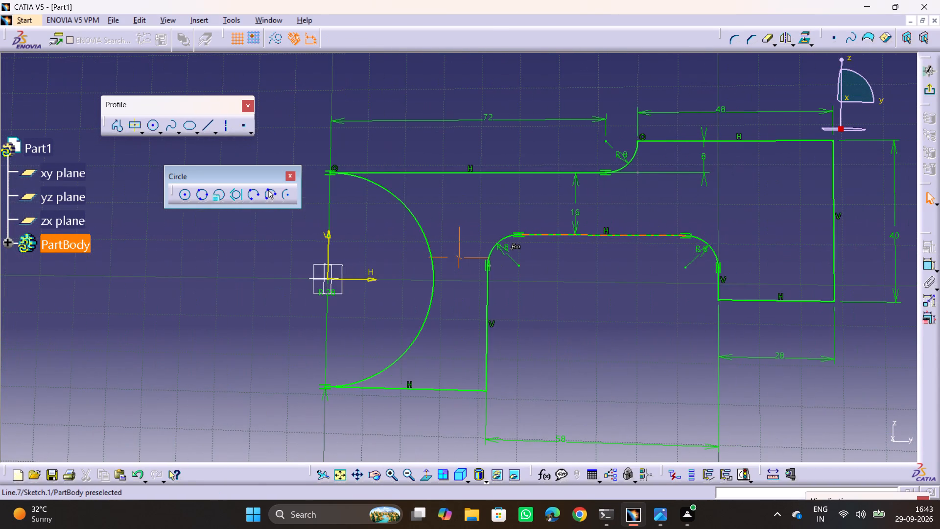
{"action": "key", "text": "alt+Tab"}
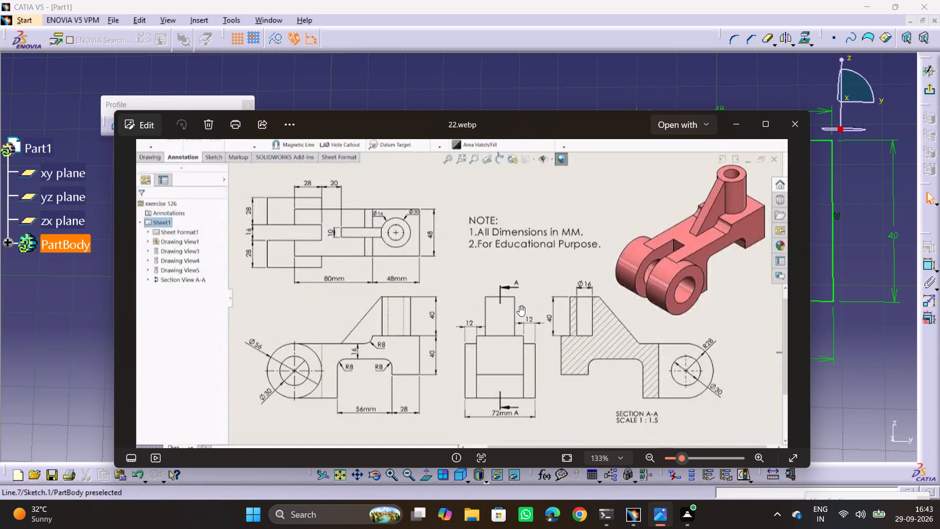
{"action": "scroll", "coordinate": [939, 47], "scroll_direction": "down", "scroll_amount": 1}
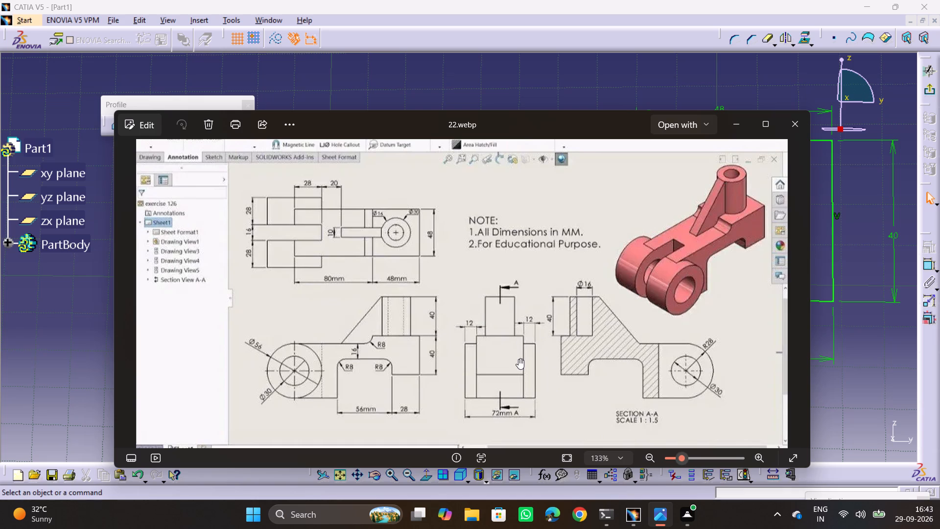
{"action": "key", "text": "alt+Tab"}
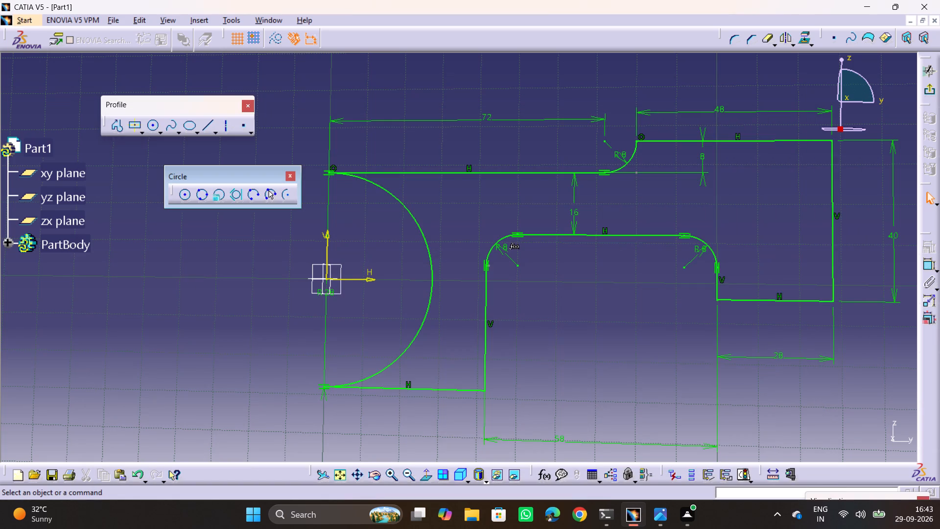
{"action": "left_click", "coordinate": [924, 96]}
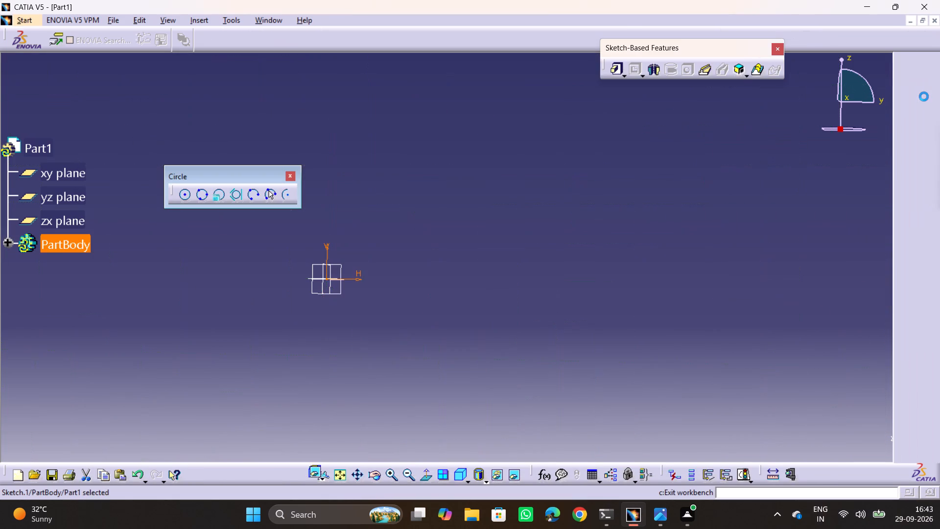
{"action": "left_click", "coordinate": [614, 395]}
{"action": "middle_click_drag", "start_coordinate": [633, 338], "coordinate": [592, 366]}
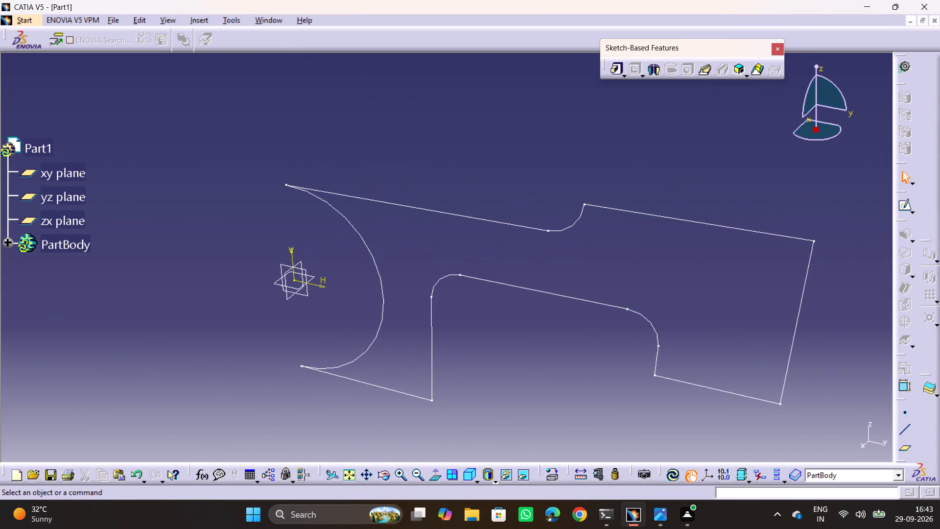
{"action": "left_click", "coordinate": [616, 74]}
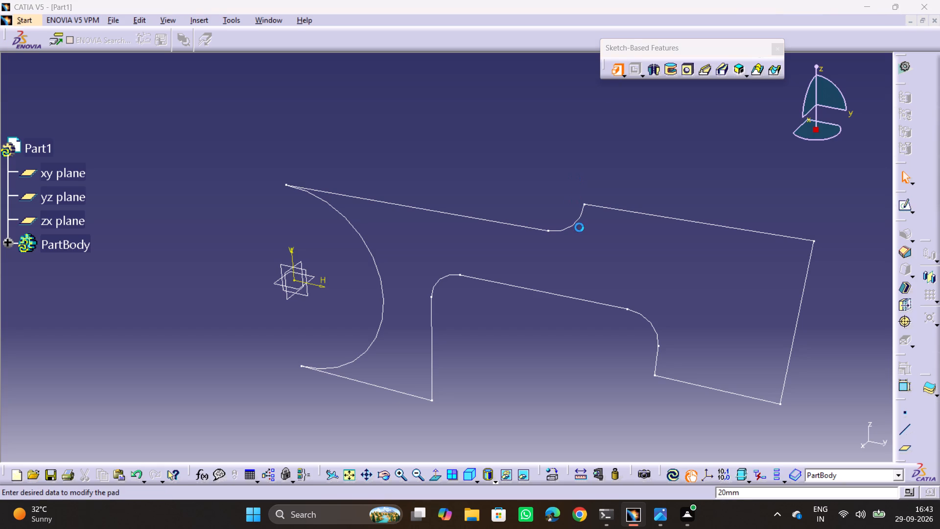
{"action": "left_click", "coordinate": [575, 221]}
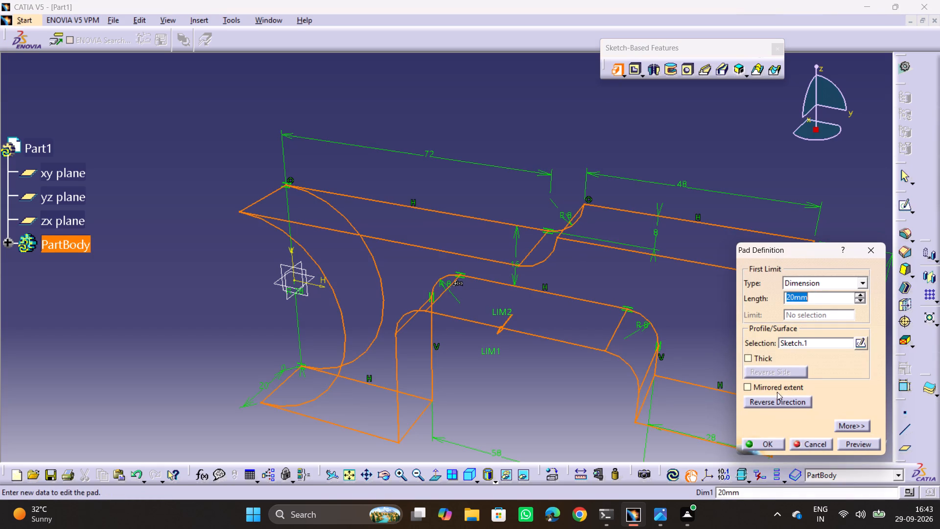
{"action": "left_click", "coordinate": [748, 391]}
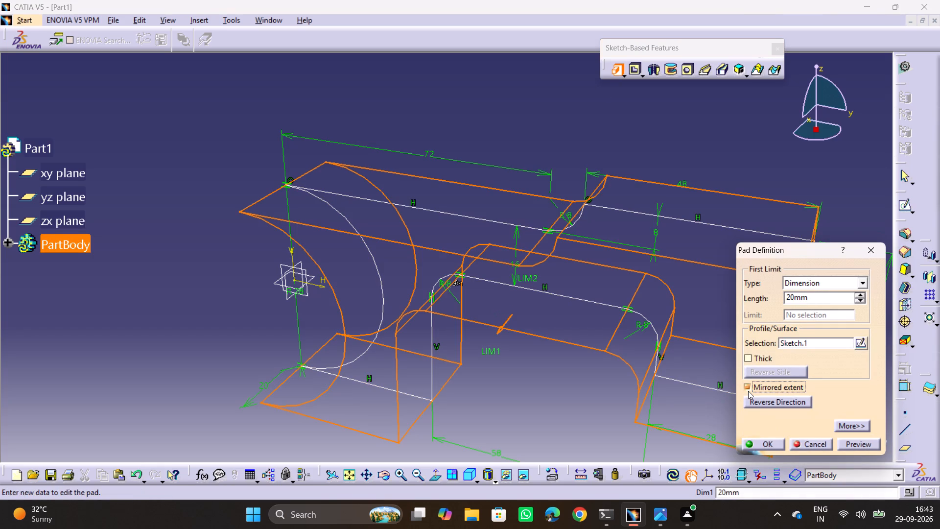
{"action": "double_click", "coordinate": [812, 300]}
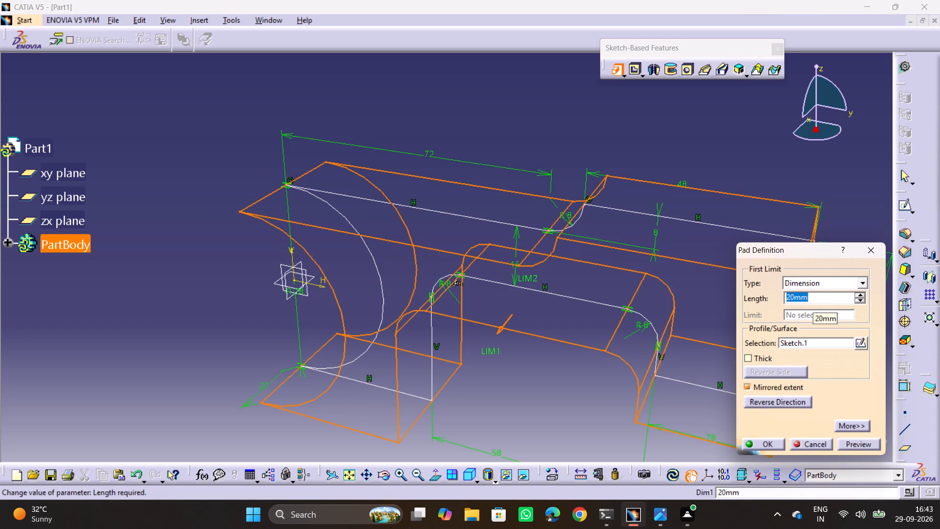
{"action": "type", "text": "24"}
{"action": "key", "text": "Return"}
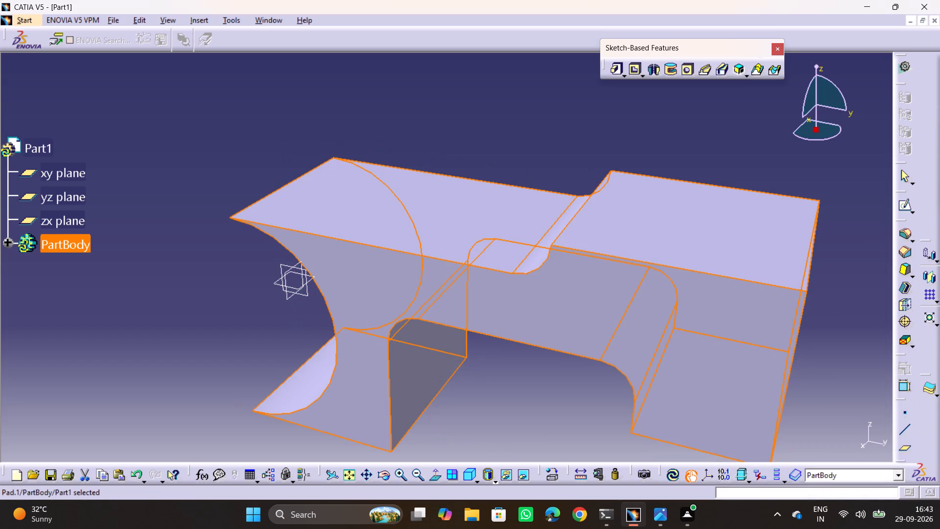
{"action": "left_click", "coordinate": [503, 130]}
Consult drawing 22.webp and start a sketch on the arm's lower flat top face, beside the R8 step.
{"action": "key", "text": "alt+Tab"}
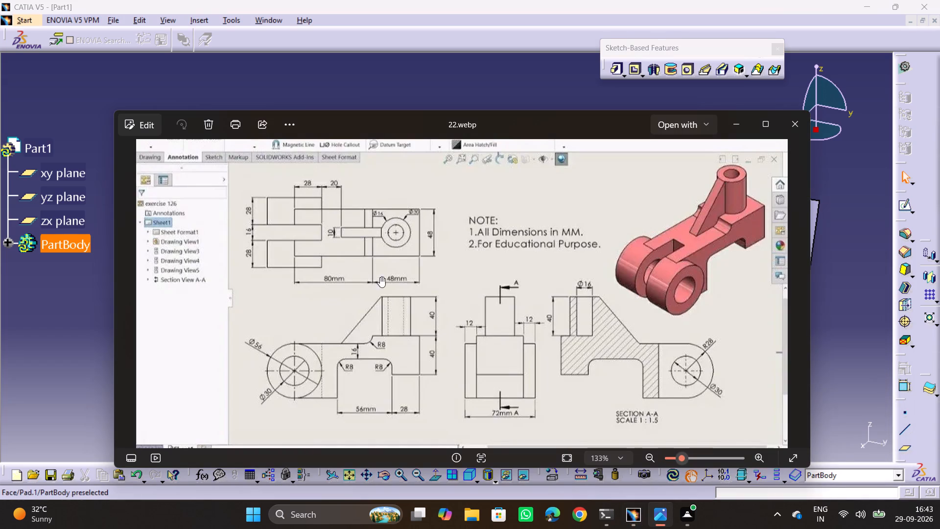
{"action": "key", "text": "alt+Tab"}
{"action": "middle_click_drag", "start_coordinate": [349, 288], "coordinate": [469, 445]}
{"action": "left_click_drag", "start_coordinate": [349, 288], "coordinate": [467, 446]}
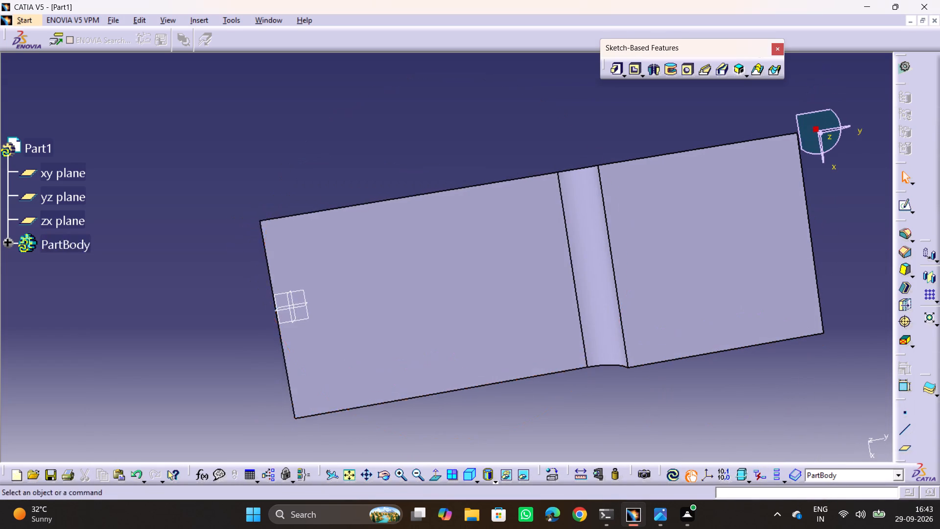
{"action": "left_click", "coordinate": [357, 312]}
{"action": "left_click", "coordinate": [903, 206]}
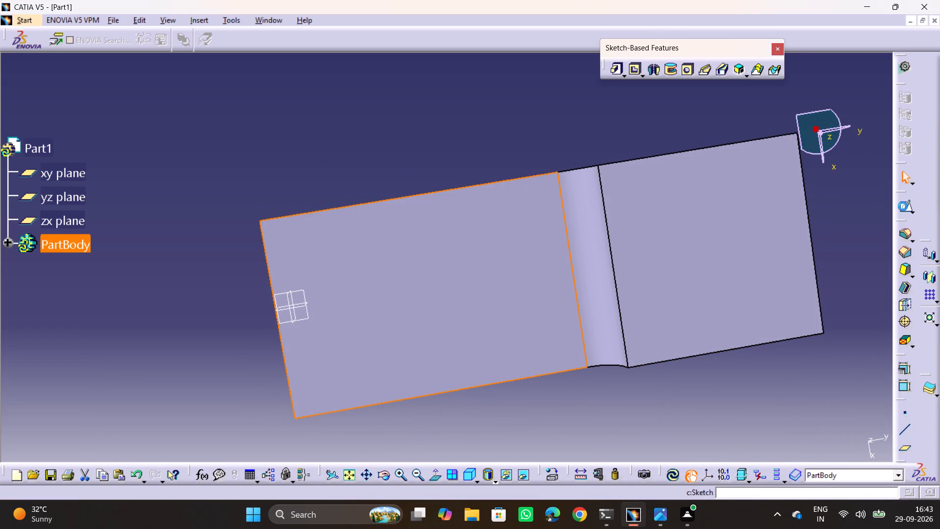
{"action": "left_click", "coordinate": [694, 374]}
Sketch an upright two-corner rectangle about 19 mm long across the vertical axis, just above the arm's end edge.
{"action": "middle_click_drag", "start_coordinate": [620, 400], "coordinate": [608, 393]}
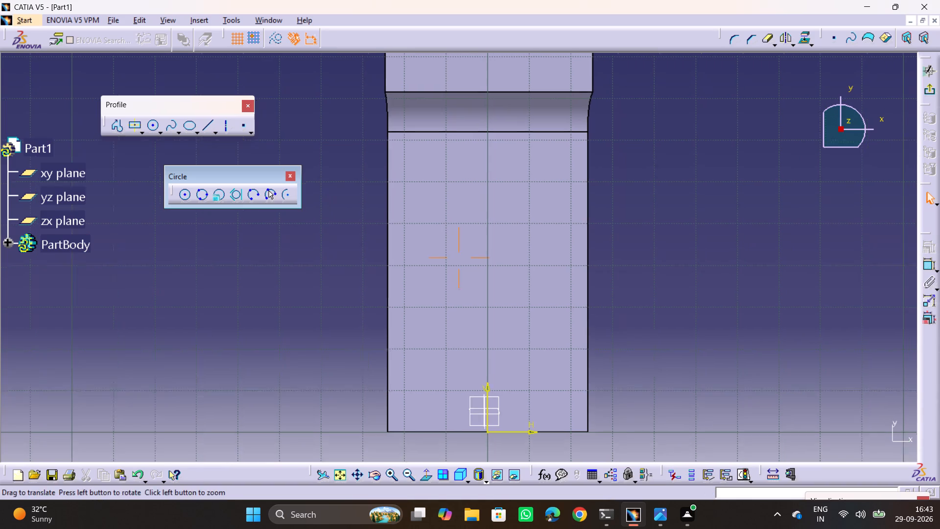
{"action": "middle_click_drag", "start_coordinate": [608, 393], "coordinate": [591, 365]}
{"action": "key", "text": "alt+Tab"}
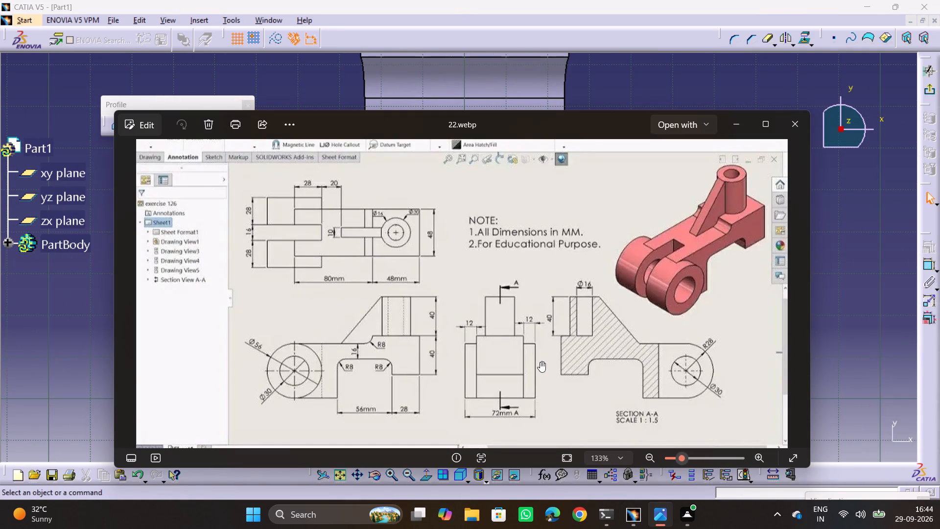
{"action": "key", "text": "alt+Tab"}
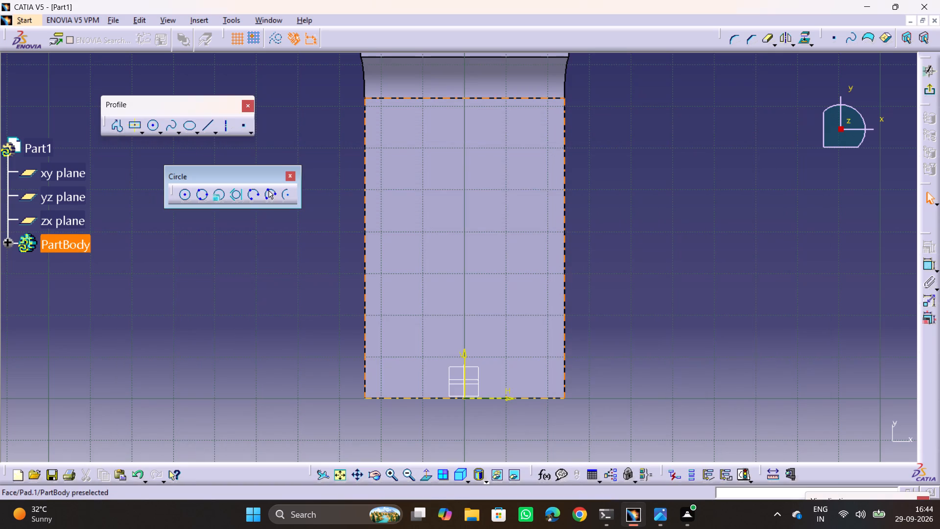
{"action": "middle_click_drag", "start_coordinate": [470, 355], "coordinate": [464, 340], "text": "ctrl"}
{"action": "middle_click_drag", "start_coordinate": [493, 381], "coordinate": [477, 281]}
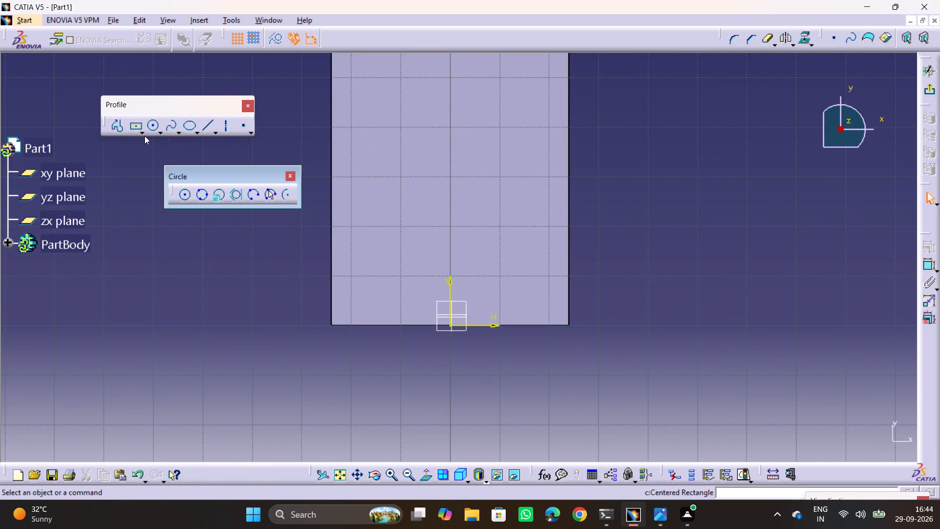
{"action": "left_click", "coordinate": [141, 130]}
{"action": "left_click", "coordinate": [156, 142]}
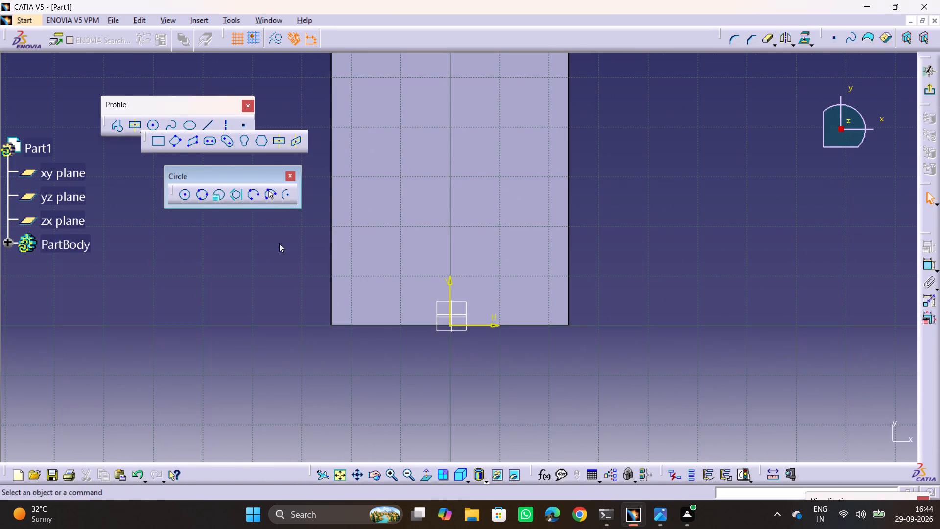
{"action": "left_click", "coordinate": [420, 197]}
{"action": "left_click", "coordinate": [472, 293]}
{"action": "left_click", "coordinate": [696, 339]}
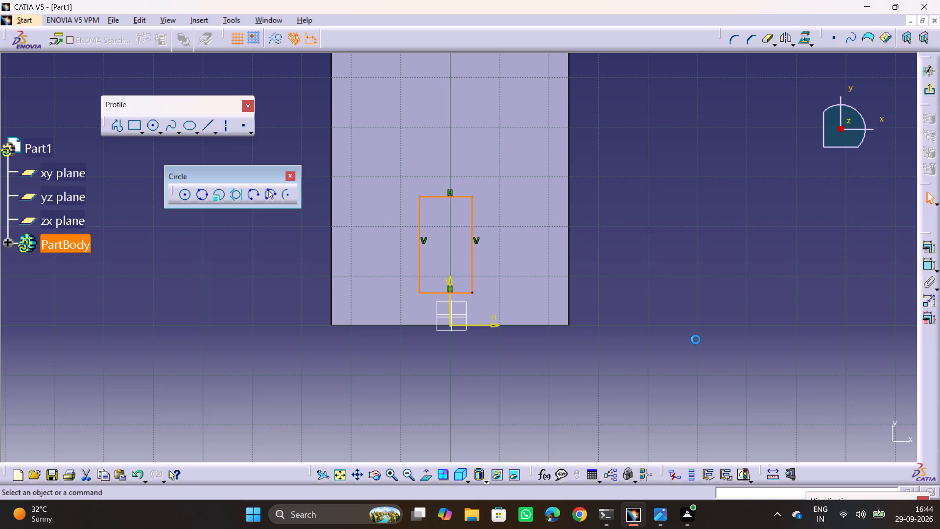
Dimension the rectangle's long vertical side and set it to 28 mm.
{"action": "middle_click_drag", "start_coordinate": [482, 341], "coordinate": [473, 295], "text": "ctrl"}
{"action": "left_click", "coordinate": [925, 266]}
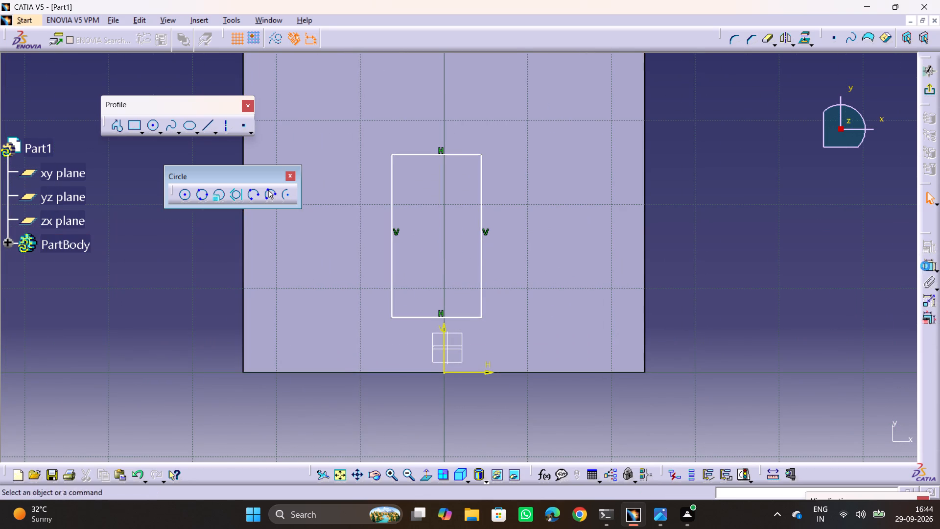
{"action": "left_click", "coordinate": [483, 267]}
{"action": "left_click", "coordinate": [530, 253]}
{"action": "double_click", "coordinate": [510, 258]}
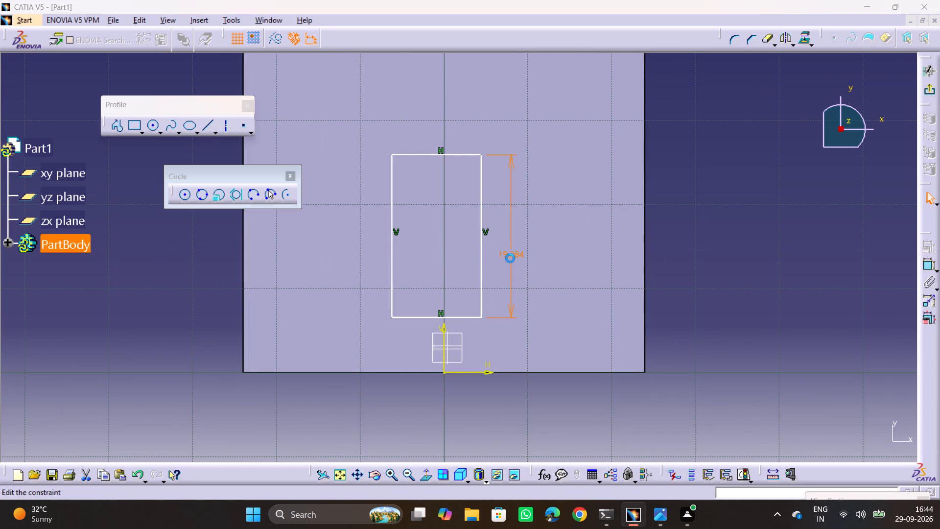
{"action": "type", "text": "28"}
{"action": "key", "text": "Return"}
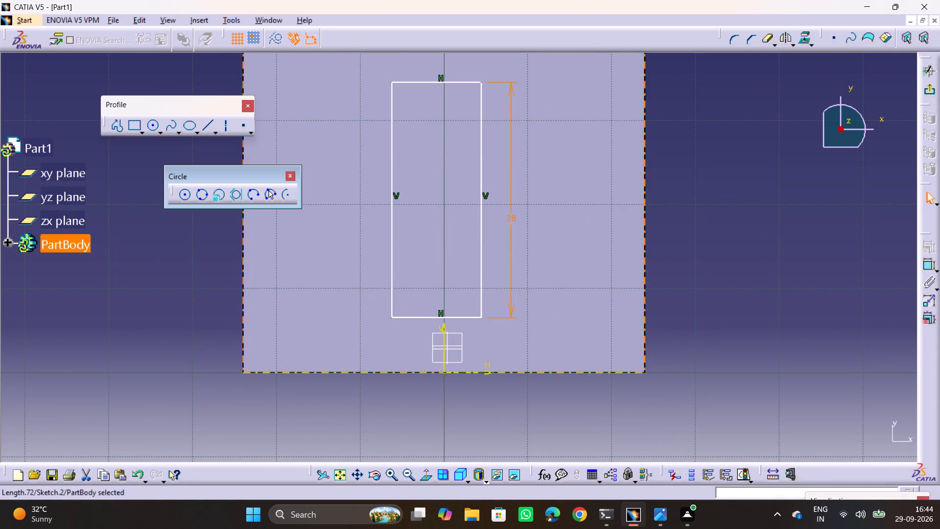
{"action": "left_click", "coordinate": [699, 286]}
Check drawing 22.webp, dimension the rectangle's short bottom side and set it to 16 mm.
{"action": "left_click", "coordinate": [924, 270]}
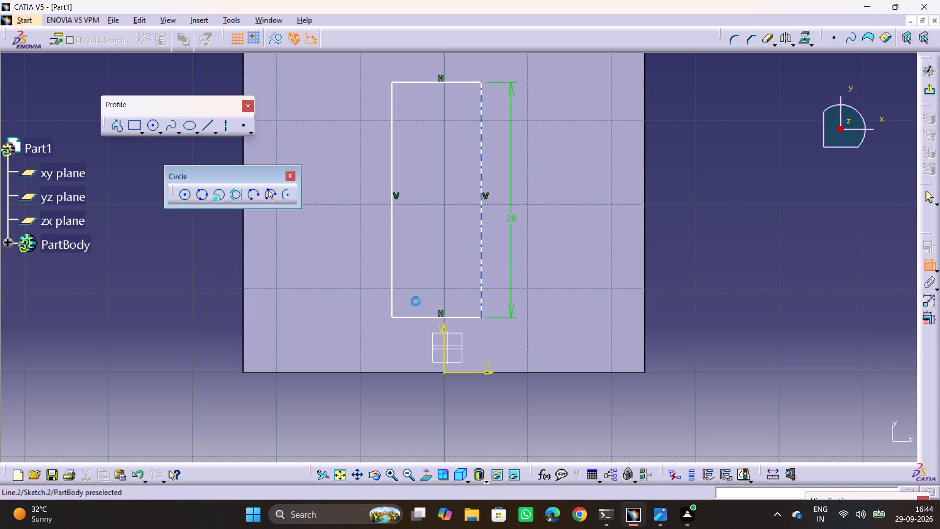
{"action": "key", "text": "alt+Tab"}
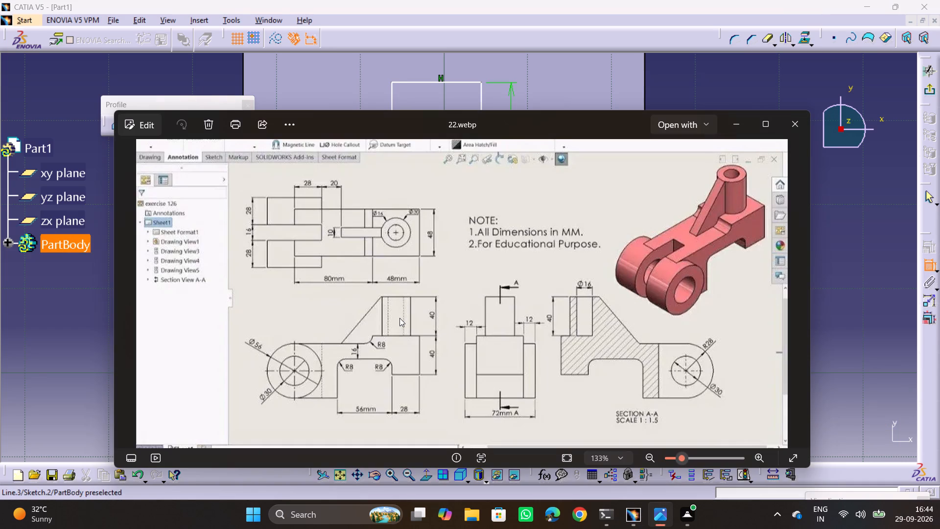
{"action": "key", "text": "alt+Tab"}
{"action": "left_click", "coordinate": [404, 317]}
{"action": "left_click", "coordinate": [428, 284]}
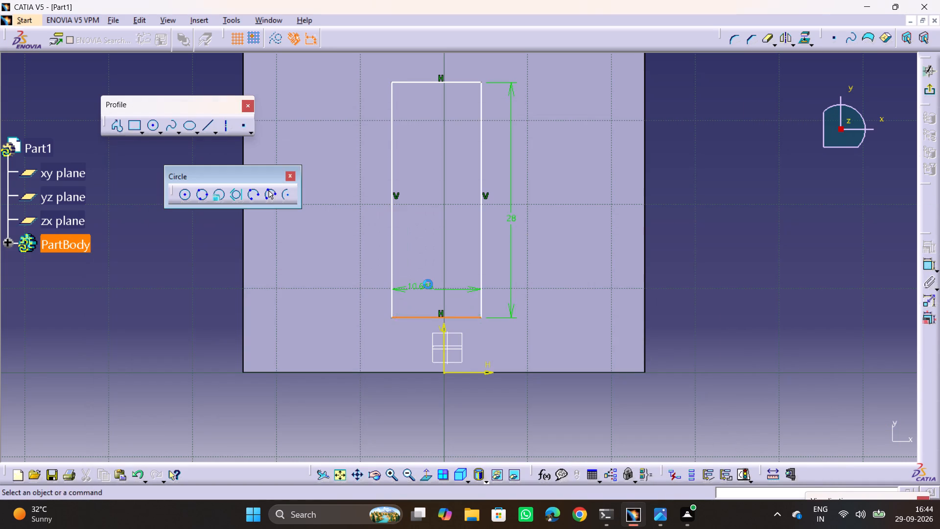
{"action": "double_click", "coordinate": [418, 290]}
{"action": "type", "text": "16"}
{"action": "key", "text": "Return"}
Dimension the rectangle's long side on the positive horizontal side from the vertical axis and set it to 8 mm.
{"action": "left_click", "coordinate": [483, 298]}
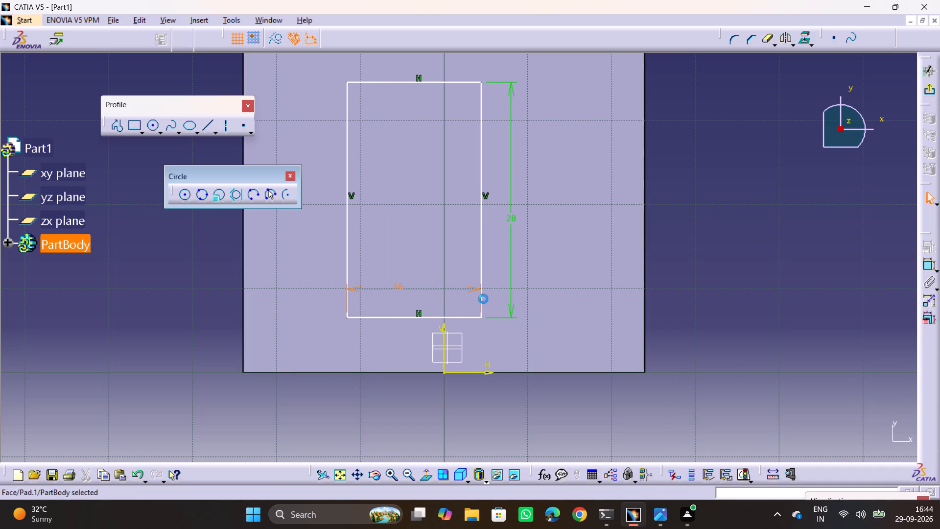
{"action": "left_click", "coordinate": [482, 309]}
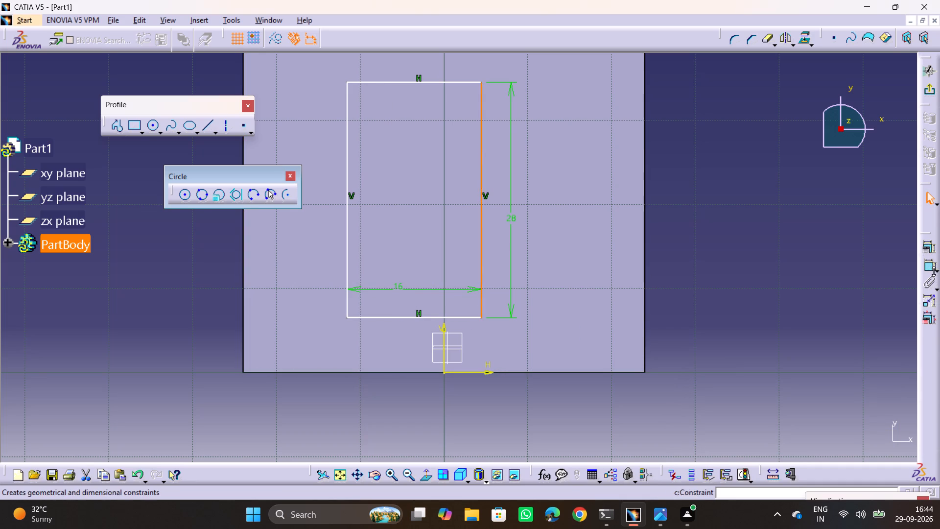
{"action": "left_click", "coordinate": [927, 265]}
{"action": "left_click", "coordinate": [445, 329]}
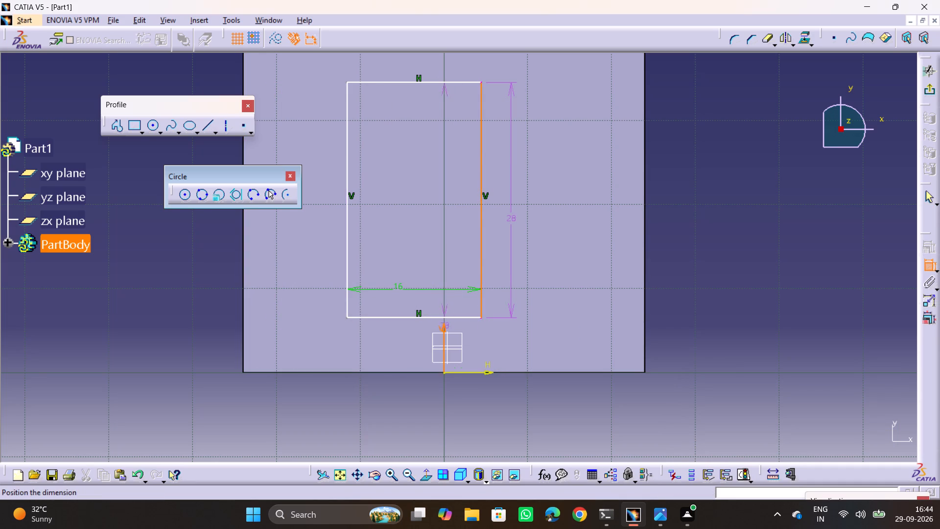
{"action": "left_click", "coordinate": [452, 292]}
{"action": "double_click", "coordinate": [456, 292]}
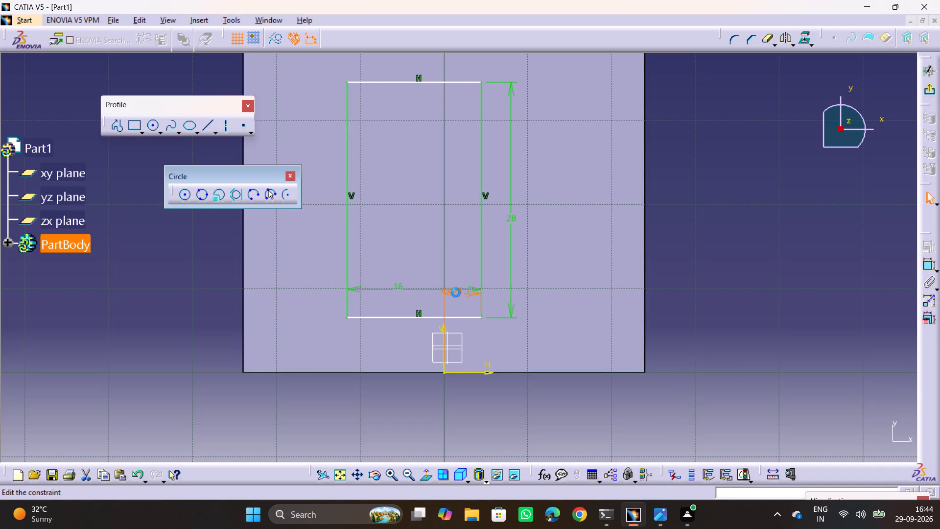
{"action": "key", "text": "8"}
{"action": "key", "text": "Return"}
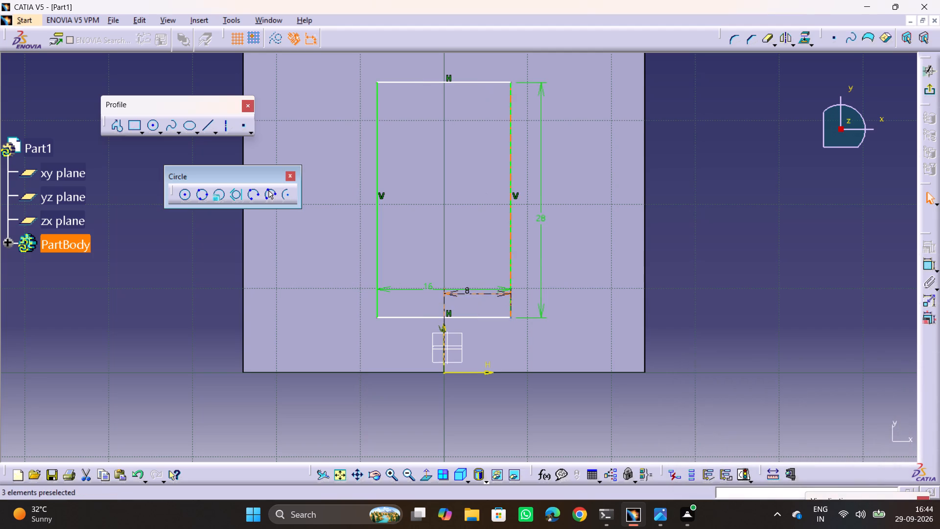
{"action": "left_click", "coordinate": [682, 307]}
Make the rectangle's bottom side coincident with the arm's end edge.
{"action": "left_click", "coordinate": [482, 317]}
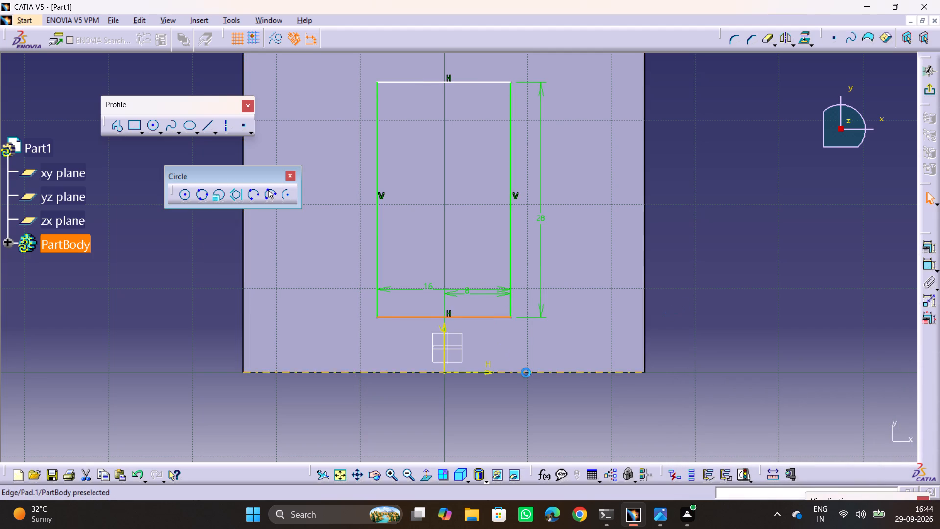
{"action": "left_click", "coordinate": [527, 373], "text": "ctrl"}
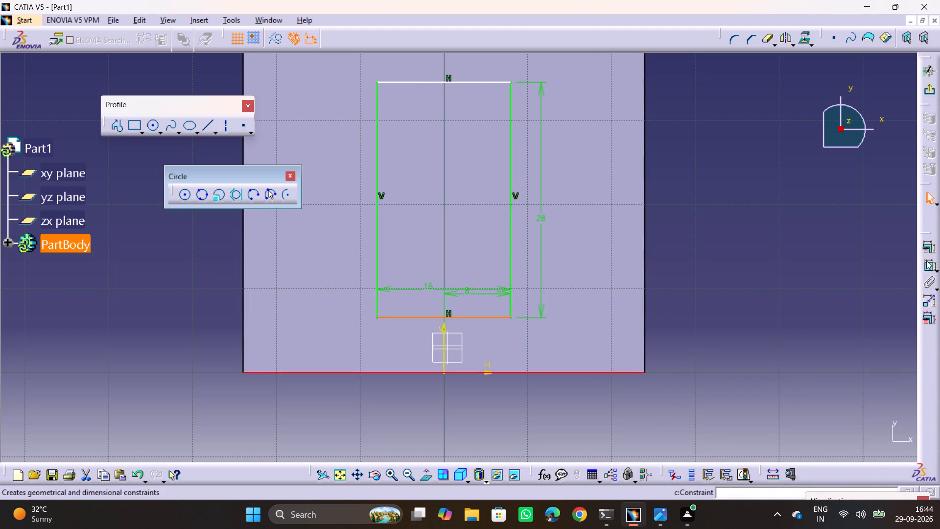
{"action": "left_click", "coordinate": [930, 249]}
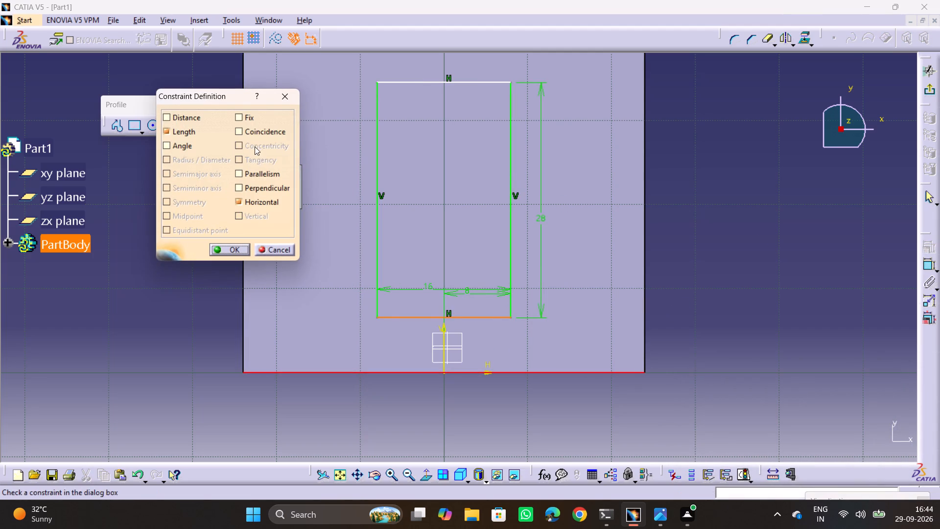
{"action": "left_click", "coordinate": [259, 132]}
{"action": "left_click", "coordinate": [236, 252]}
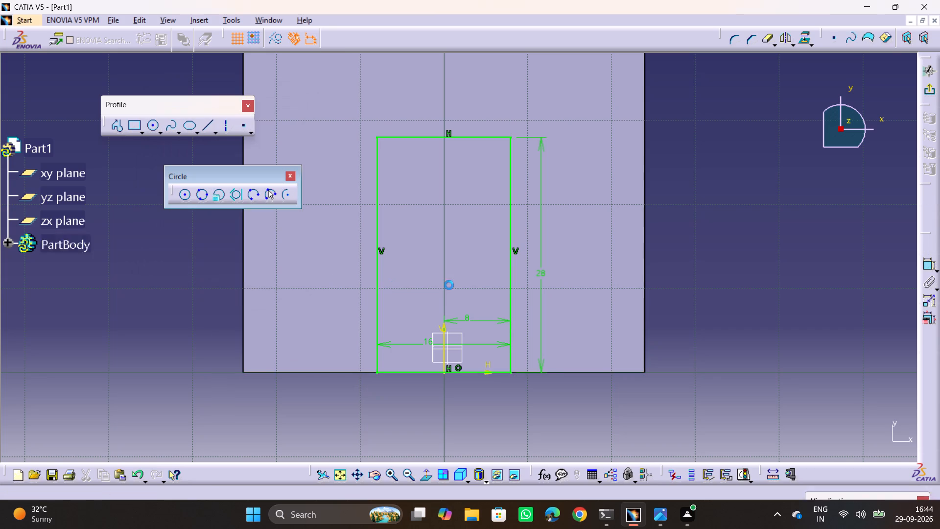
Compare the slot rectangle with drawing 22.webp and exit the sketch.
{"action": "left_click", "coordinate": [810, 301]}
{"action": "scroll", "coordinate": [631, 403], "scroll_direction": "down", "scroll_amount": 1}
{"action": "middle_click_drag", "start_coordinate": [631, 403], "coordinate": [524, 212]}
{"action": "left_click_drag", "start_coordinate": [618, 405], "coordinate": [524, 212]}
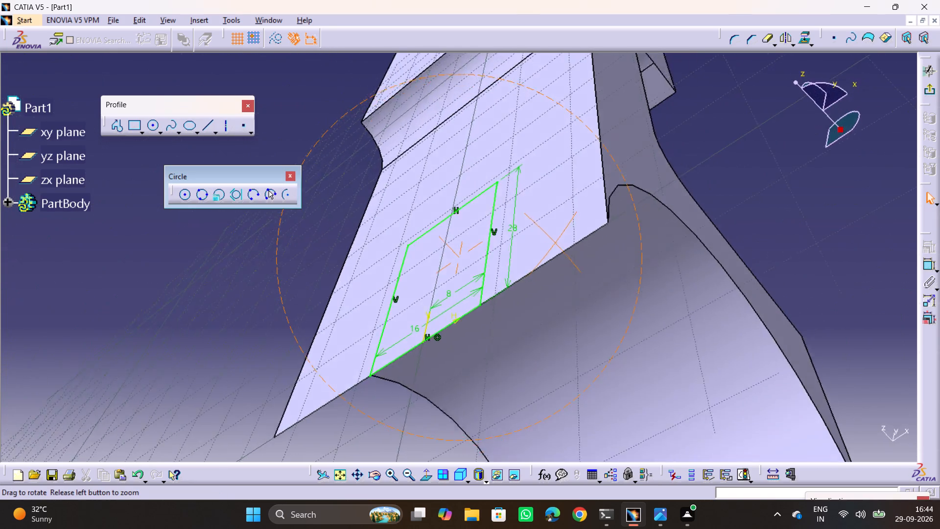
{"action": "middle_click_drag", "start_coordinate": [524, 212], "coordinate": [664, 215]}
{"action": "left_click_drag", "start_coordinate": [524, 212], "coordinate": [664, 215]}
{"action": "key", "text": "alt+Tab"}
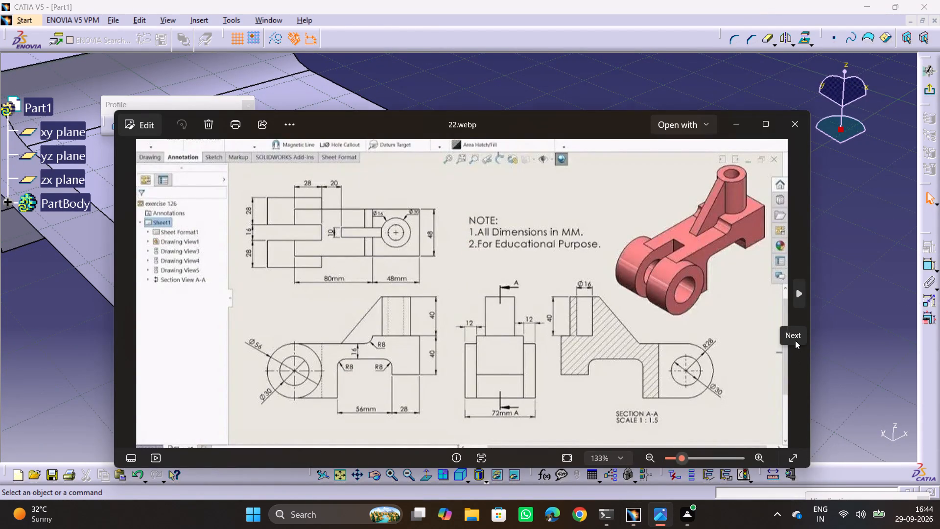
{"action": "key", "text": "alt+Tab"}
{"action": "left_click", "coordinate": [640, 337]}
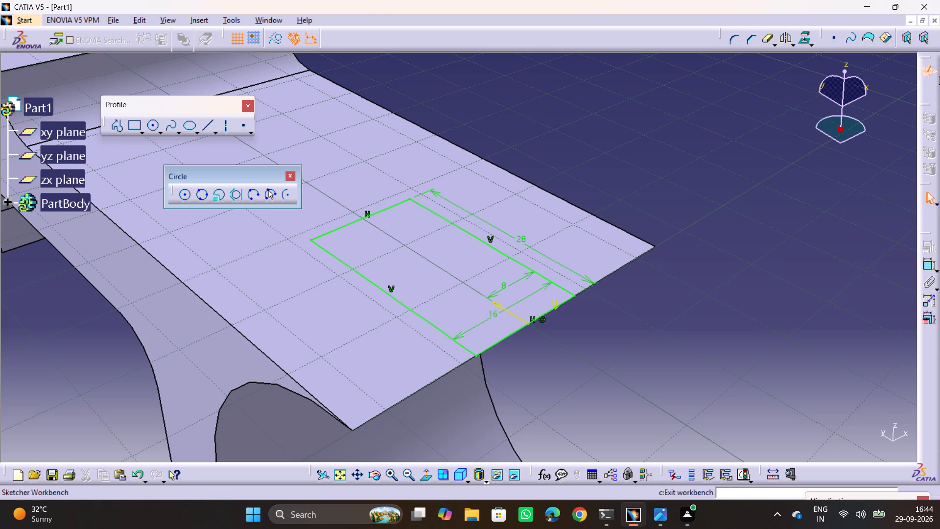
{"action": "left_click", "coordinate": [930, 88]}
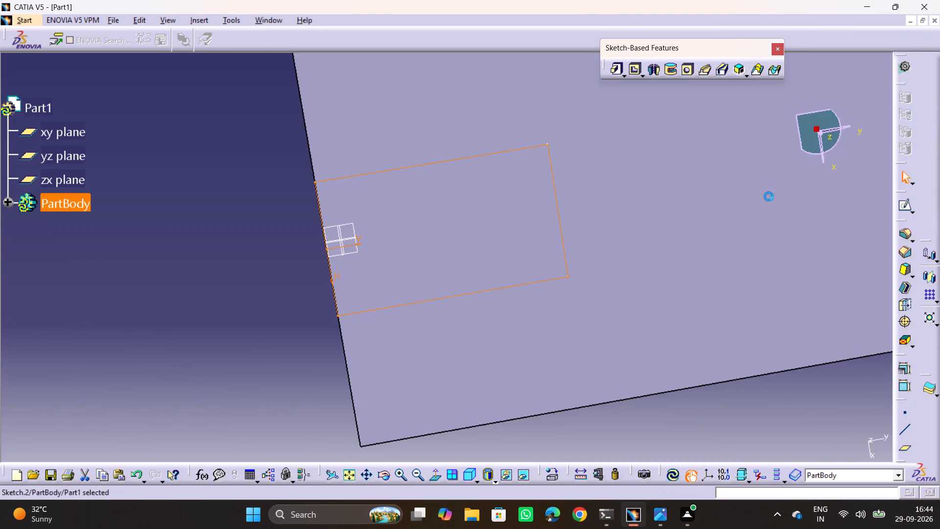
Pocket the slot rectangle 72 mm deep, down through the arm's curved end.
{"action": "left_click", "coordinate": [262, 314]}
{"action": "middle_click_drag", "start_coordinate": [434, 408], "coordinate": [409, 196]}
{"action": "left_click_drag", "start_coordinate": [425, 410], "coordinate": [409, 196]}
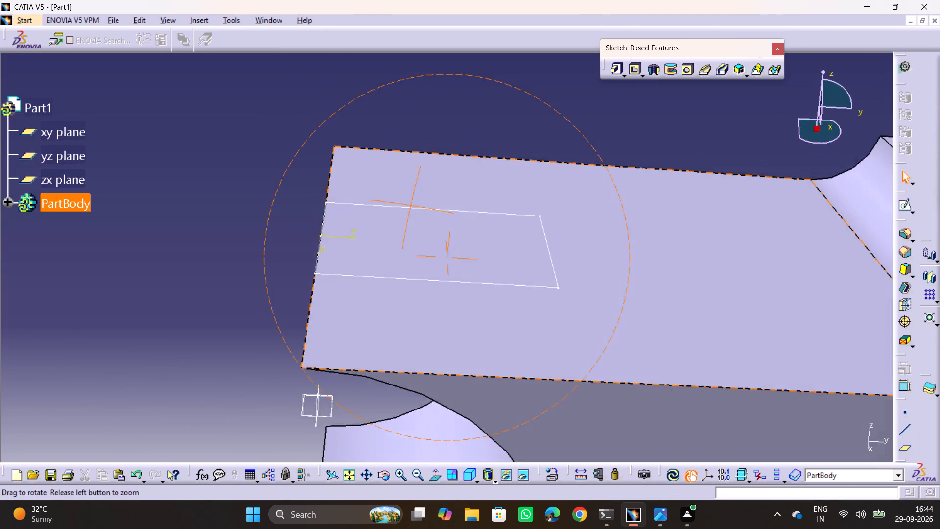
{"action": "left_click_drag", "start_coordinate": [409, 196], "coordinate": [409, 186]}
{"action": "middle_click_drag", "start_coordinate": [409, 196], "coordinate": [409, 186]}
{"action": "middle_click_drag", "start_coordinate": [559, 258], "coordinate": [568, 338], "text": "ctrl"}
{"action": "middle_click_drag", "start_coordinate": [568, 340], "coordinate": [569, 308]}
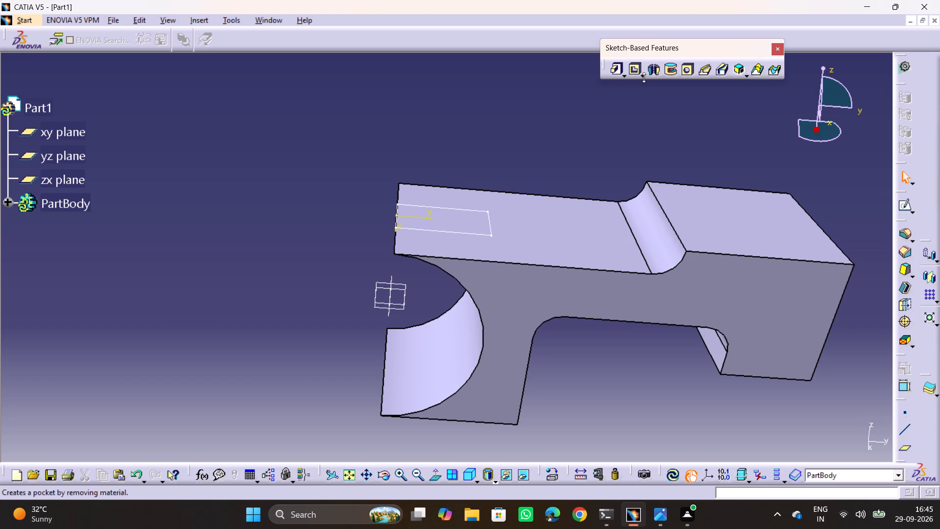
{"action": "left_click", "coordinate": [633, 69]}
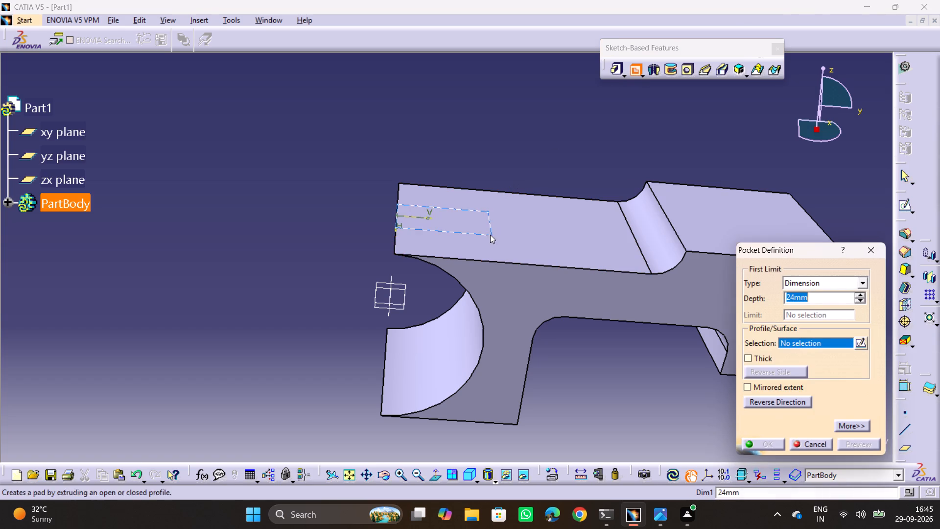
{"action": "left_click", "coordinate": [490, 235]}
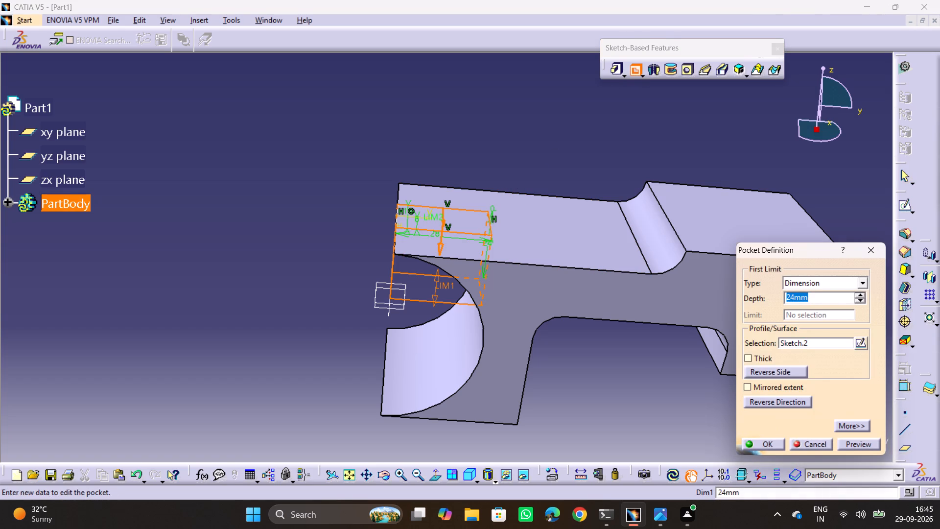
{"action": "left_click_drag", "start_coordinate": [442, 288], "coordinate": [414, 408]}
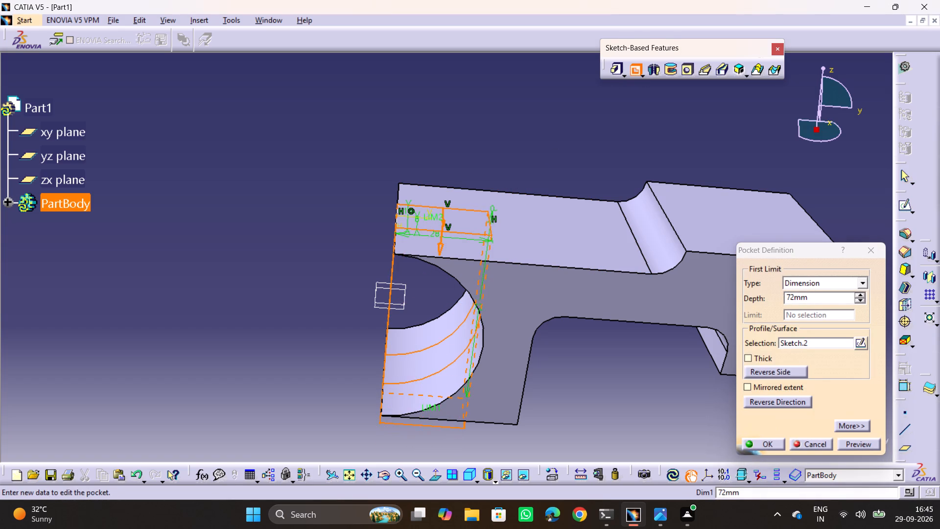
{"action": "left_click", "coordinate": [869, 443]}
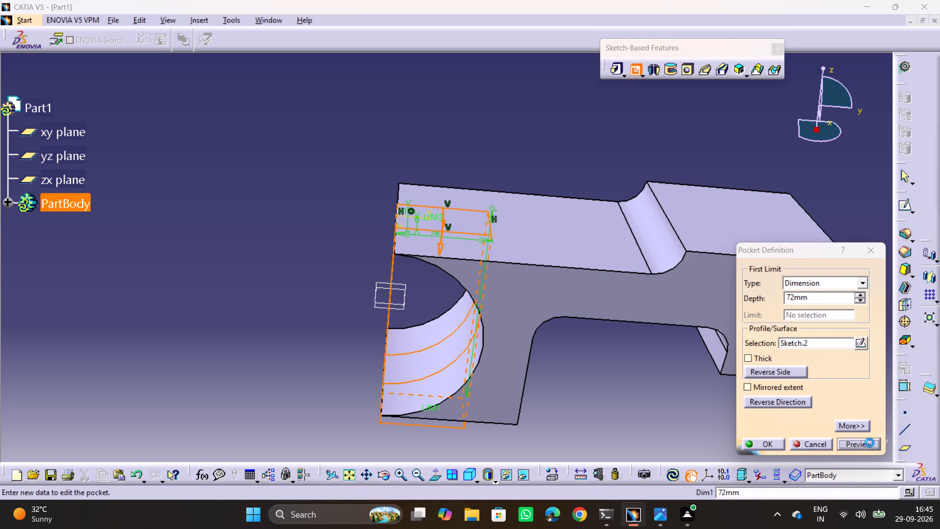
{"action": "left_click", "coordinate": [765, 444]}
{"action": "left_click", "coordinate": [668, 426]}
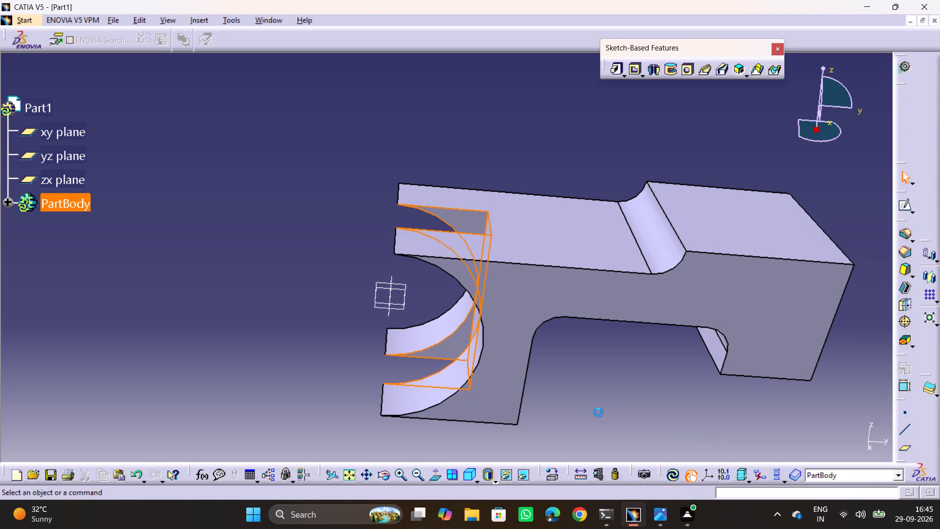
Check the slot against drawing 22.webp and start a sketch on its inner side face, near the lower curved end.
{"action": "scroll", "coordinate": [361, 355], "scroll_direction": "down", "scroll_amount": 1}
{"action": "middle_click_drag", "start_coordinate": [361, 355], "coordinate": [608, 342]}
{"action": "left_click_drag", "start_coordinate": [361, 355], "coordinate": [608, 342]}
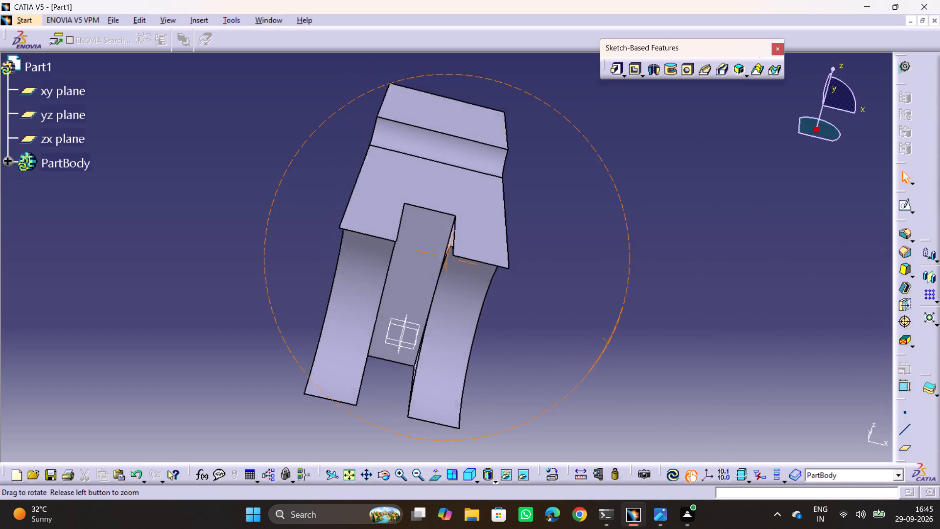
{"action": "middle_click_drag", "start_coordinate": [608, 342], "coordinate": [603, 340]}
{"action": "left_click_drag", "start_coordinate": [608, 342], "coordinate": [603, 340]}
{"action": "key", "text": "alt+Tab"}
{"action": "key", "text": "alt+Tab"}
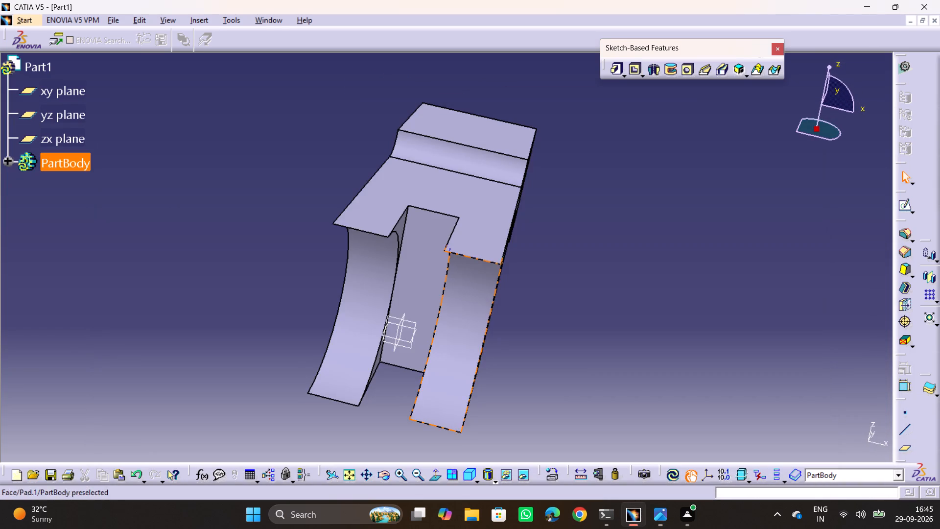
{"action": "middle_click_drag", "start_coordinate": [446, 332], "coordinate": [280, 255]}
{"action": "left_click_drag", "start_coordinate": [437, 333], "coordinate": [280, 255]}
{"action": "key", "text": "alt+Tab"}
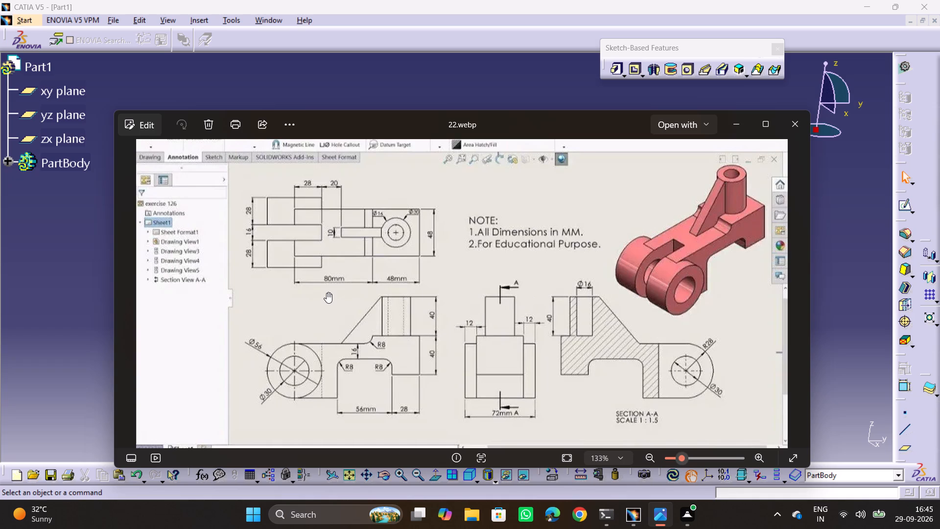
{"action": "key", "text": "alt+Tab"}
{"action": "left_click", "coordinate": [413, 372]}
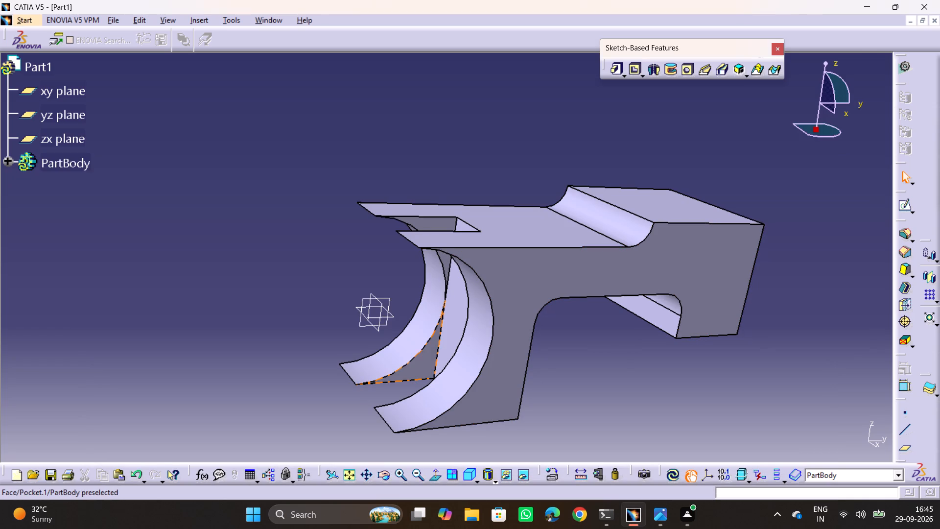
{"action": "left_click", "coordinate": [909, 211]}
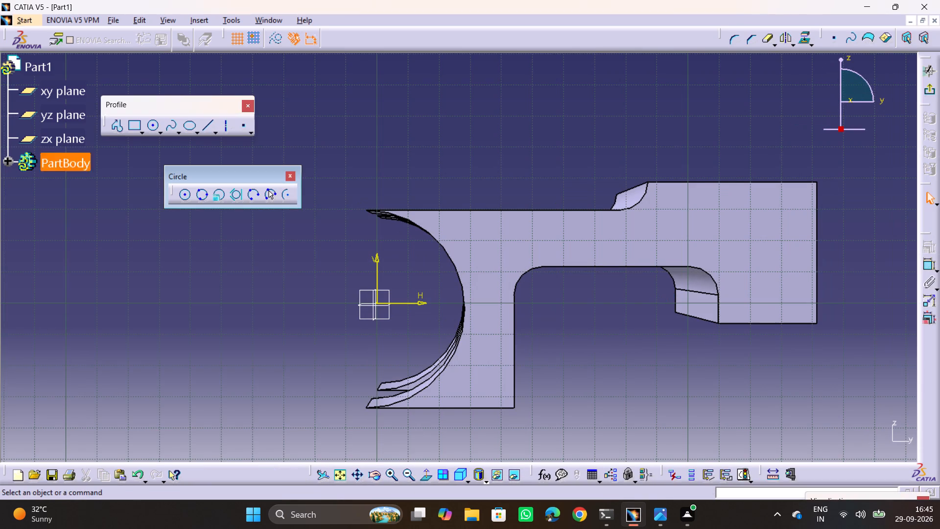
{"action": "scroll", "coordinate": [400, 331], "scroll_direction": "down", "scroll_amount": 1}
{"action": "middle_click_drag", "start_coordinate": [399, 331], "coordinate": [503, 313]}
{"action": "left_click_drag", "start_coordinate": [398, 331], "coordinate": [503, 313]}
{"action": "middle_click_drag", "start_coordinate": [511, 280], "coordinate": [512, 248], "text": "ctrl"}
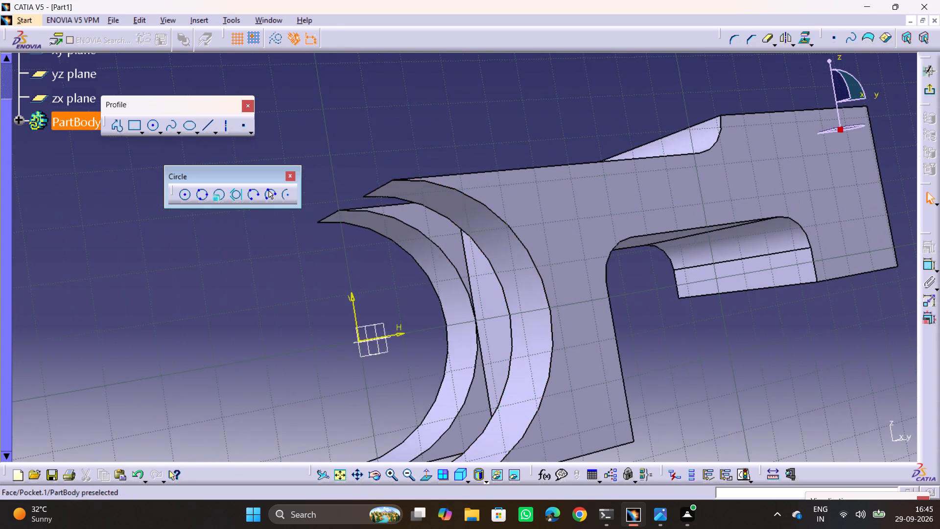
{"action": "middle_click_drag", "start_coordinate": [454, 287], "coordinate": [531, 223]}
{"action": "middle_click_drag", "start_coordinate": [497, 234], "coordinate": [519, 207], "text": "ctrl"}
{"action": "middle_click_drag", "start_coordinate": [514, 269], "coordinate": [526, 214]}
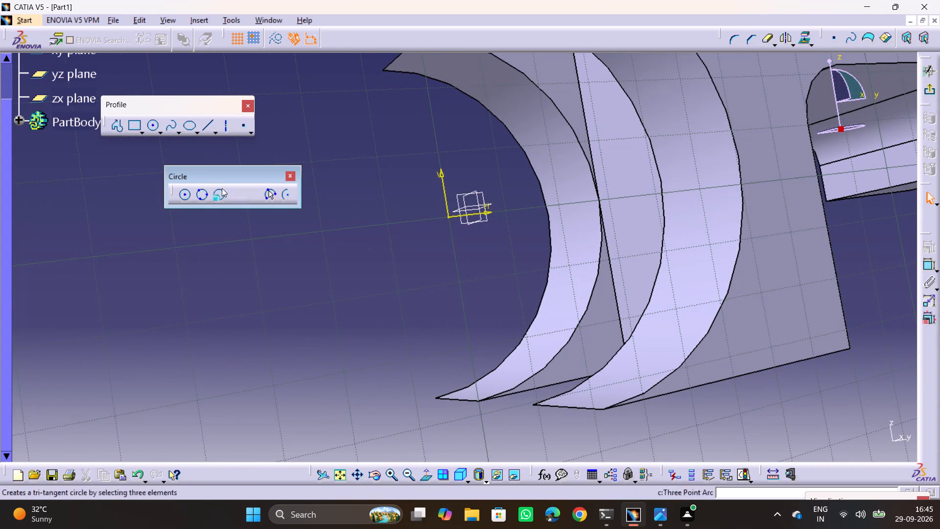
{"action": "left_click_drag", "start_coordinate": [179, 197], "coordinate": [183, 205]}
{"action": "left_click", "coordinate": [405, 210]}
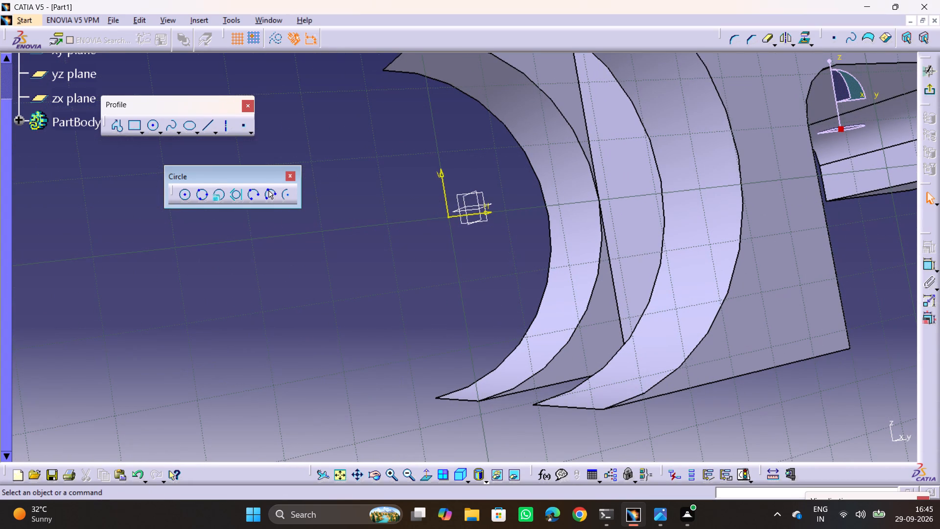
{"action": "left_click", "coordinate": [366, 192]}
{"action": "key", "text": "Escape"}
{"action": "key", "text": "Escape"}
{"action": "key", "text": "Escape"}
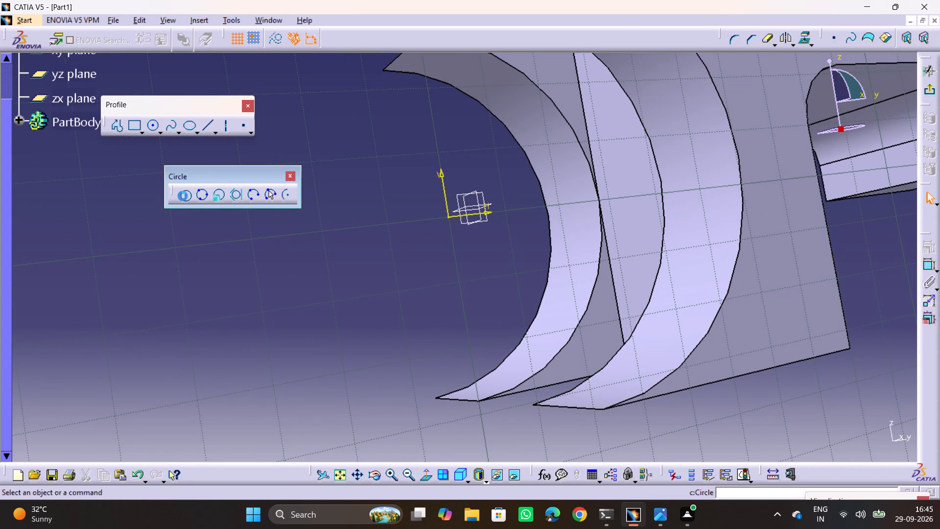
Sketch a circle in the open area beside the sketch origin, away from the curved fork faces.
{"action": "left_click", "coordinate": [183, 196]}
{"action": "left_click", "coordinate": [373, 209]}
{"action": "left_click", "coordinate": [399, 259]}
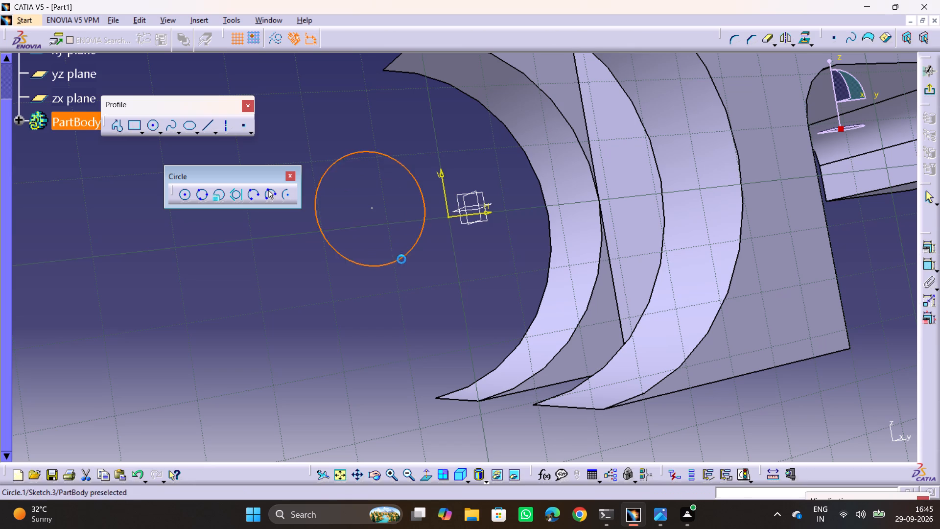
Constrain the sketched circle with Concentricity and Coincidence to the fork slot's curved inner face edge.
{"action": "left_click", "coordinate": [564, 114], "text": "ctrl"}
{"action": "left_click", "coordinate": [926, 243]}
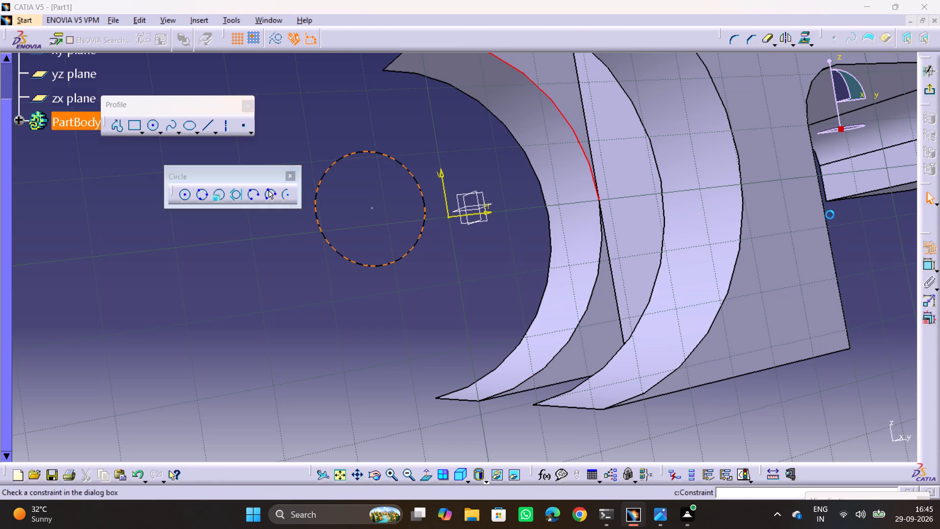
{"action": "left_click", "coordinate": [267, 147]}
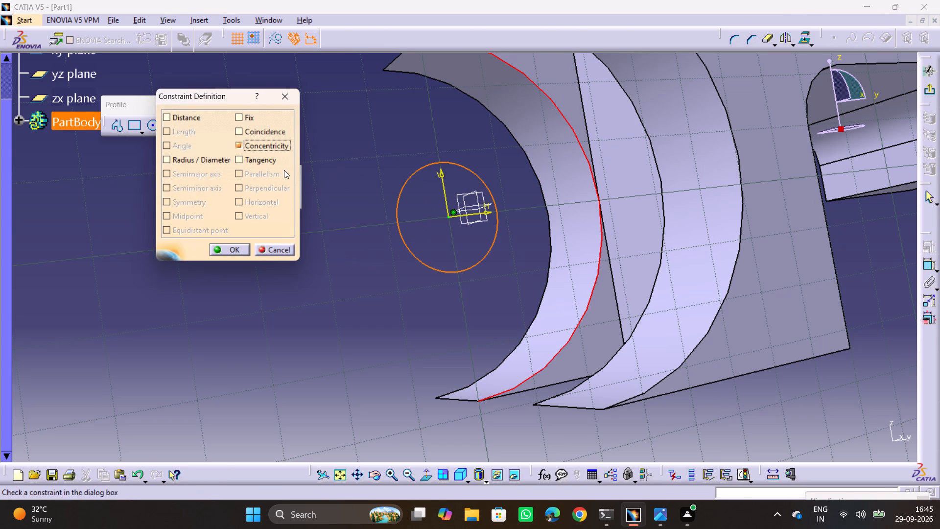
{"action": "left_click", "coordinate": [277, 128]}
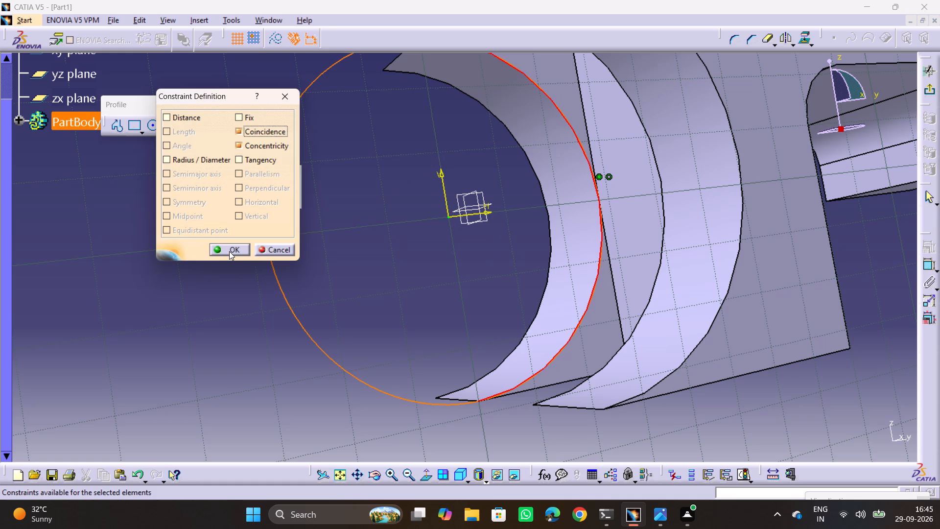
{"action": "left_click", "coordinate": [229, 251]}
Sketch a second circle centred on the sketch origin inside the first one and set its radius to 15 mm.
{"action": "key", "text": "alt+Tab"}
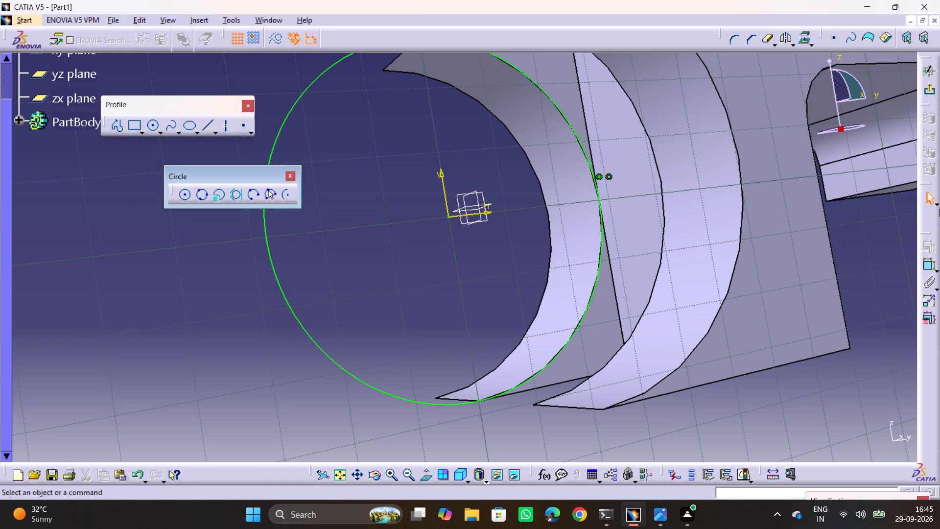
{"action": "key", "text": "alt+Tab"}
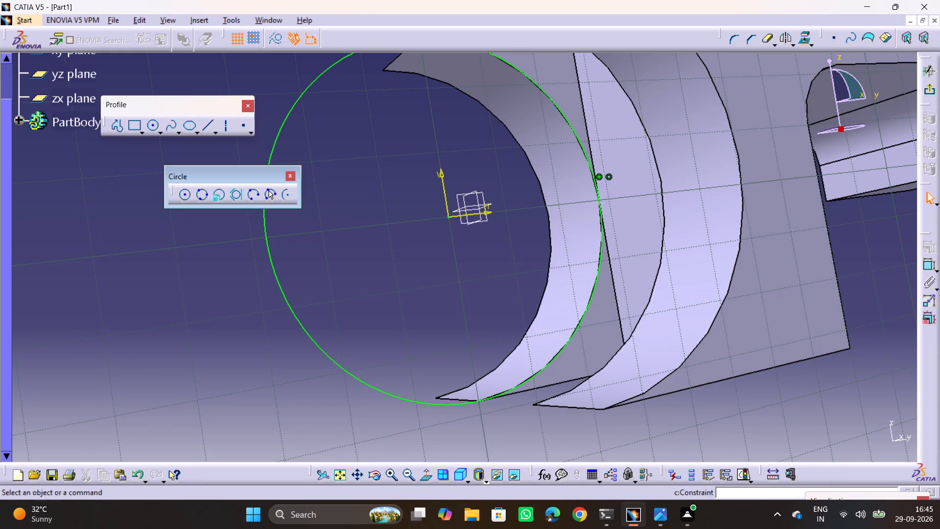
{"action": "left_click", "coordinate": [181, 198]}
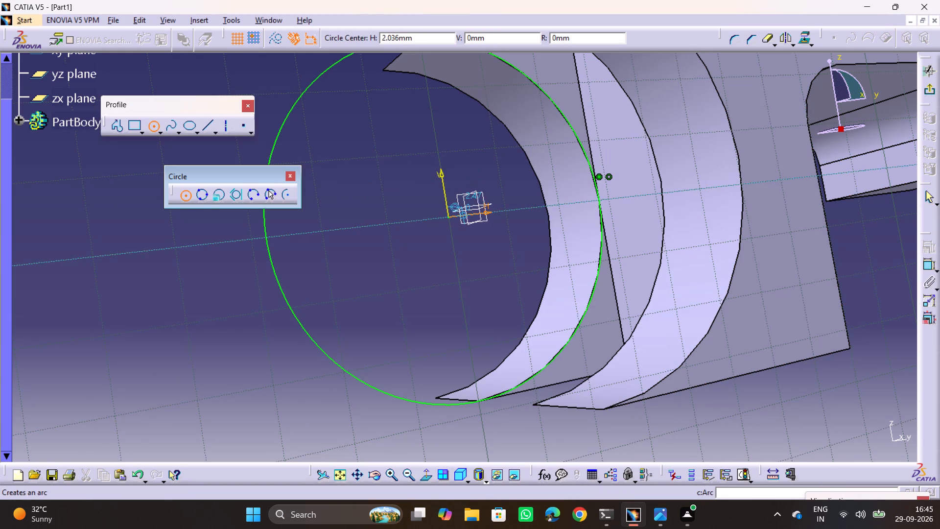
{"action": "left_click", "coordinate": [447, 219]}
{"action": "left_click", "coordinate": [416, 181]}
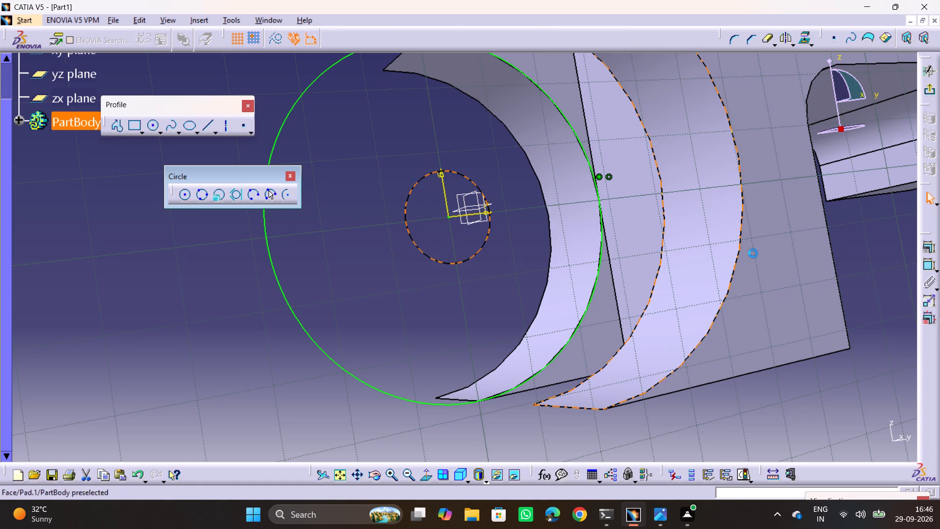
{"action": "left_click", "coordinate": [932, 252]}
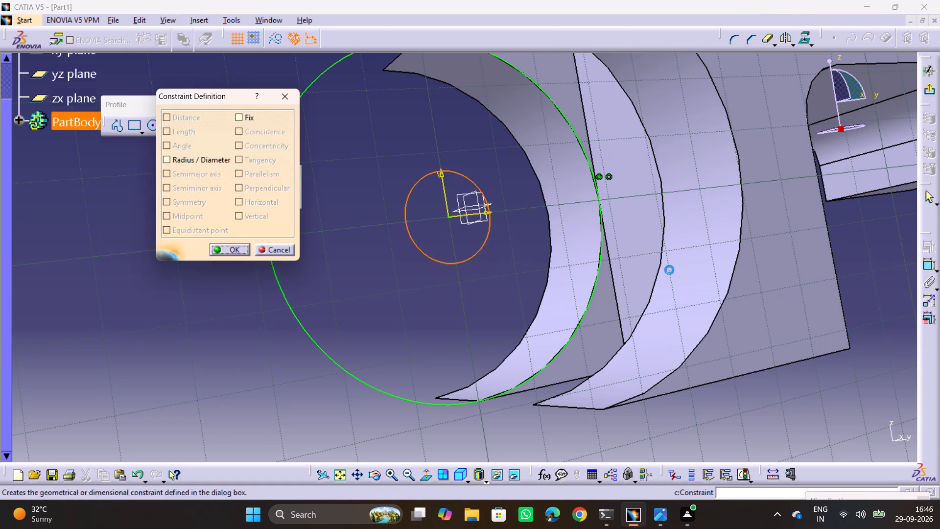
{"action": "key", "text": "Escape"}
{"action": "left_click", "coordinate": [934, 264]}
{"action": "left_click", "coordinate": [924, 270]}
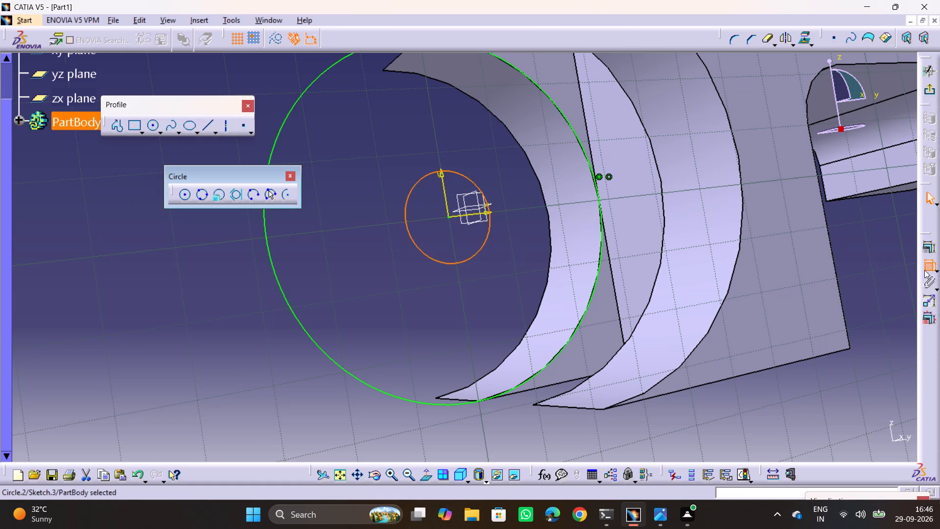
{"action": "left_click", "coordinate": [331, 263]}
{"action": "double_click", "coordinate": [334, 263]}
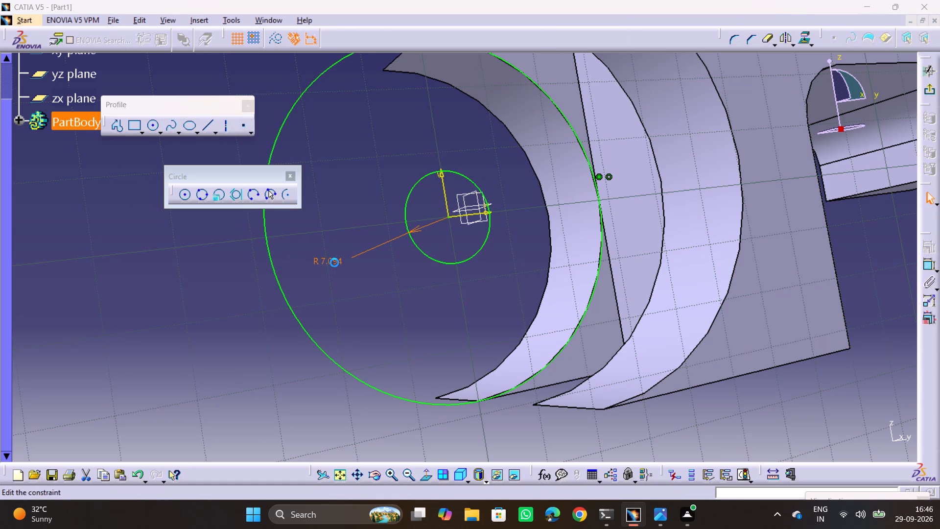
{"action": "type", "text": "15"}
{"action": "key", "text": "Return"}
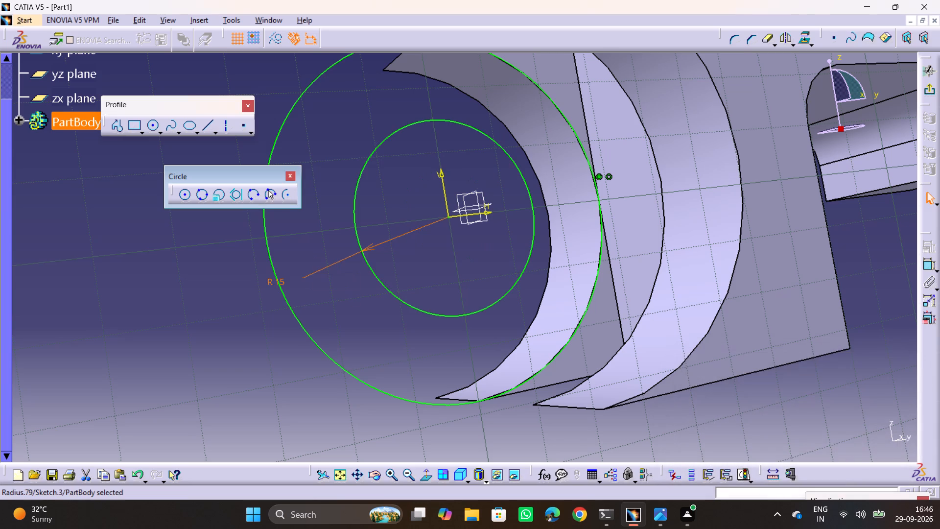
{"action": "left_click", "coordinate": [358, 308]}
Exit the sketch and pad the two concentric circles into a hollow boss 228 mm long.
{"action": "left_click", "coordinate": [932, 91]}
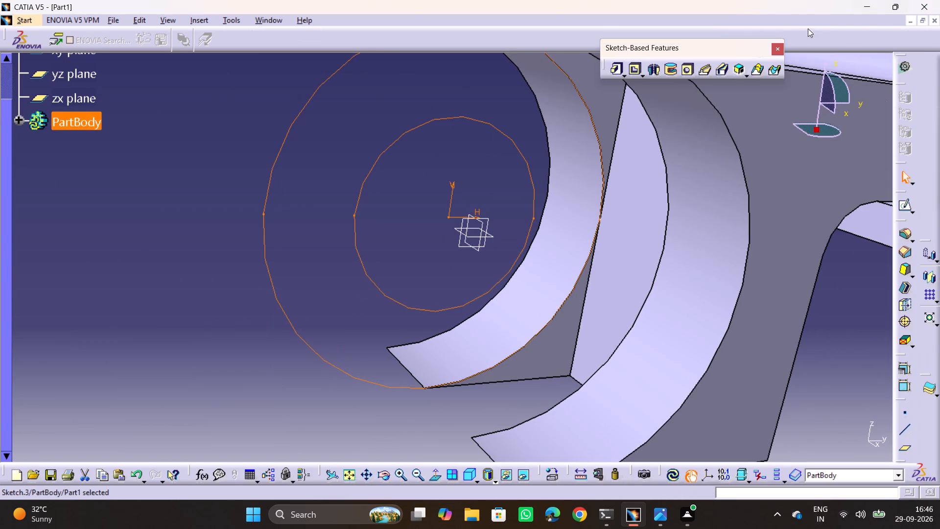
{"action": "middle_click_drag", "start_coordinate": [303, 179], "coordinate": [303, 242], "text": "ctrl"}
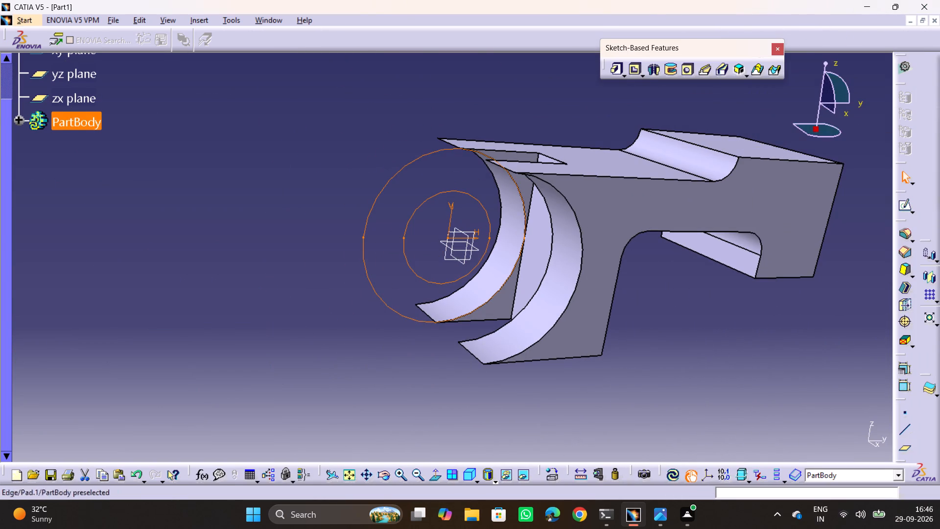
{"action": "left_click", "coordinate": [610, 72]}
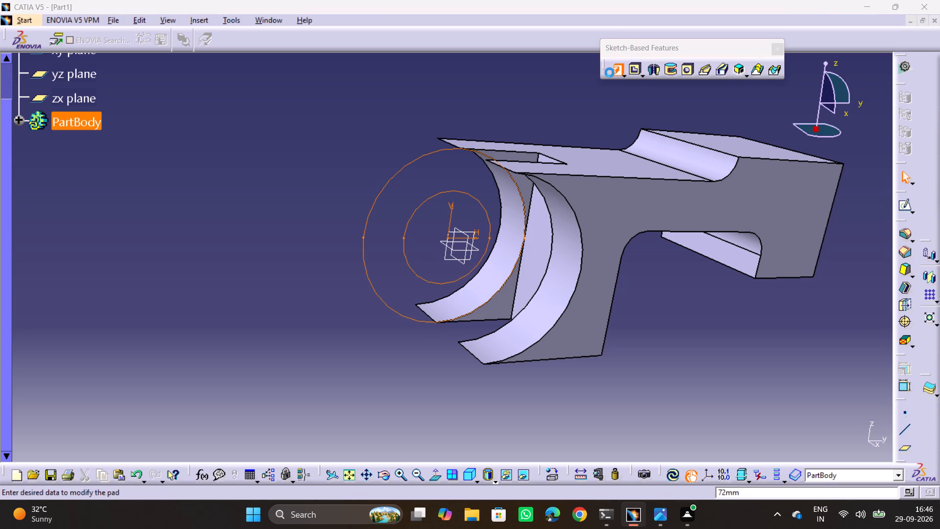
{"action": "type", "text": "228"}
{"action": "key", "text": "Return"}
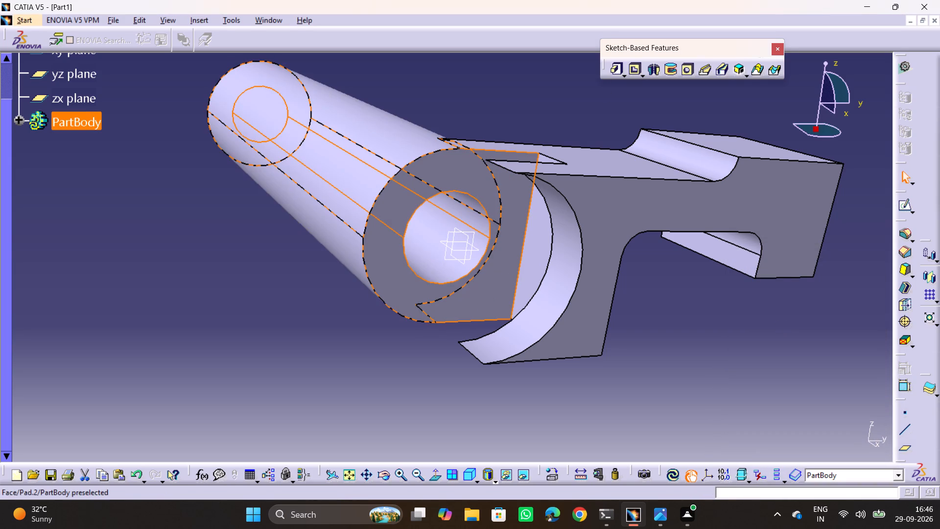
Set the hollow boss pad's length to 28 mm.
{"action": "double_click", "coordinate": [319, 218]}
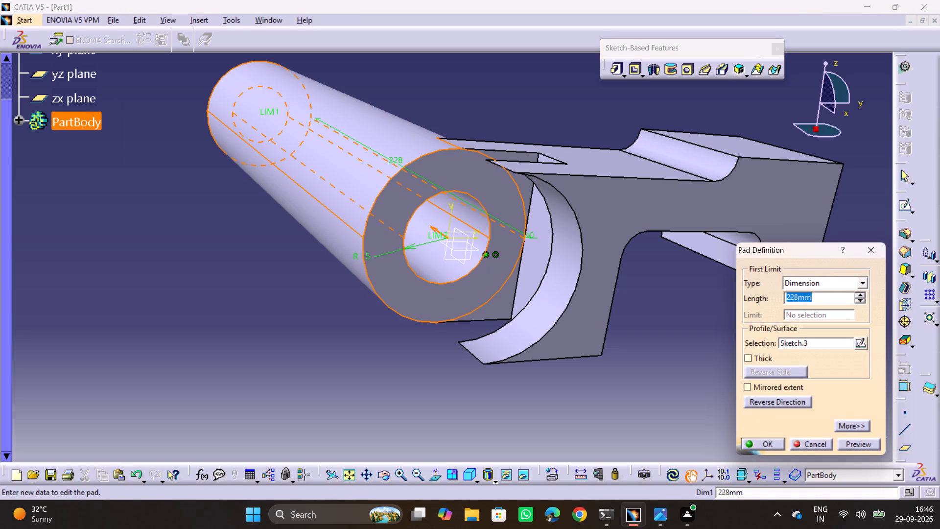
{"action": "type", "text": "28"}
{"action": "key", "text": "Return"}
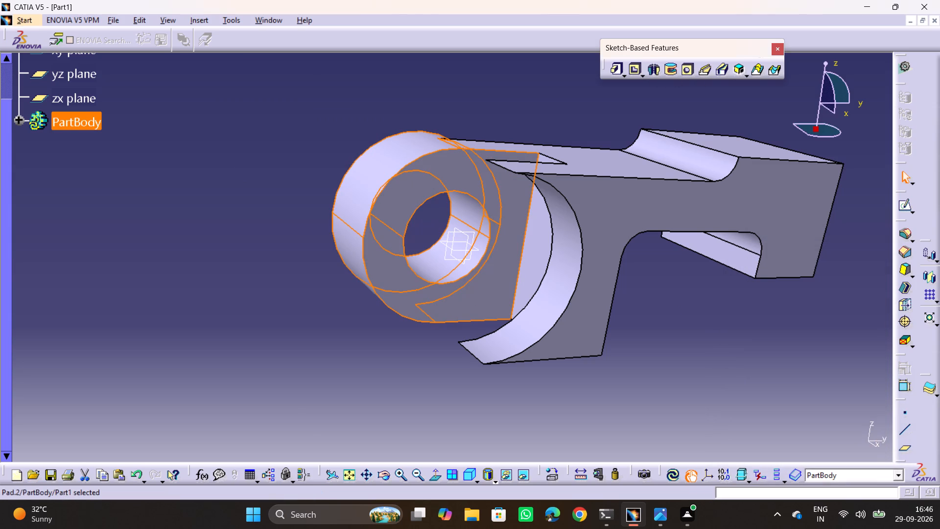
Mirror the hollow boss pad about the yz plane onto the other fork arm.
{"action": "left_click", "coordinate": [933, 278]}
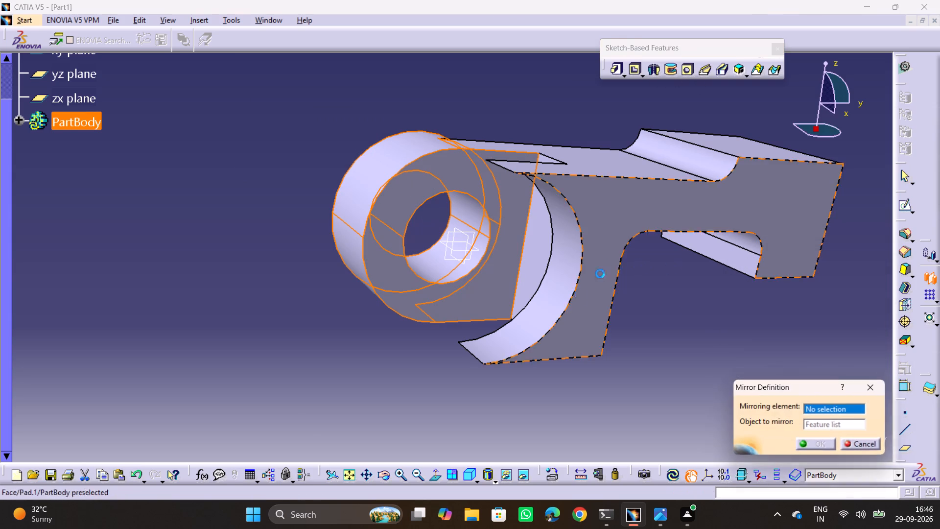
{"action": "middle_click_drag", "start_coordinate": [483, 381], "coordinate": [592, 402]}
{"action": "left_click_drag", "start_coordinate": [483, 381], "coordinate": [592, 402]}
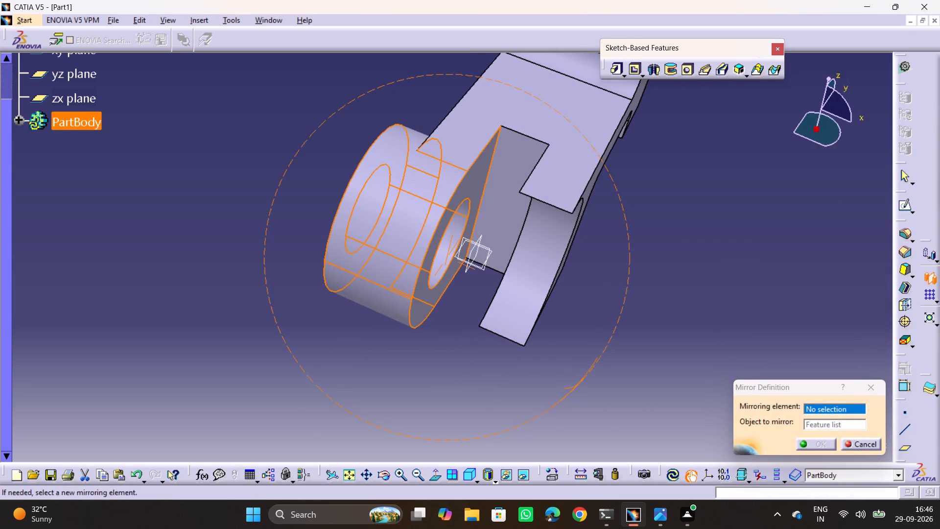
{"action": "left_click", "coordinate": [467, 272]}
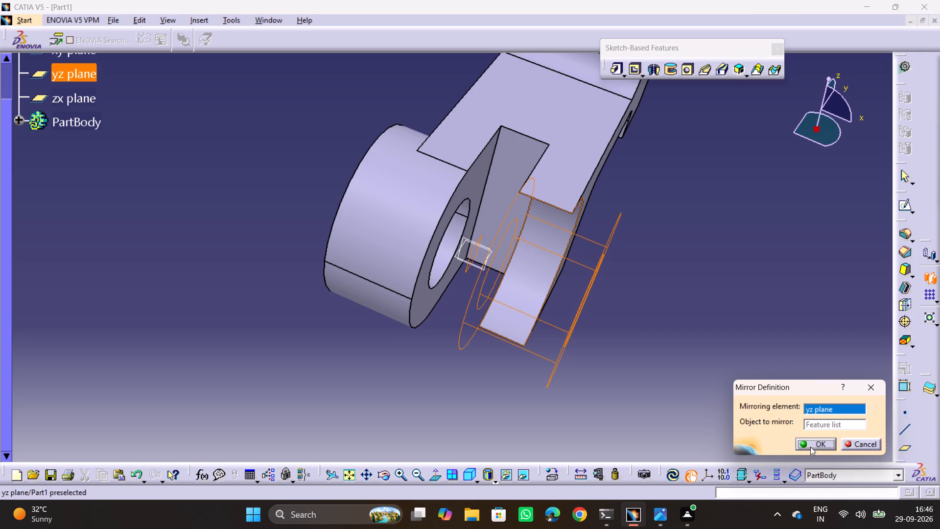
{"action": "left_click", "coordinate": [810, 447]}
Inspect both fork bosses from several sides and compare the model with drawing 22.webp.
{"action": "left_click", "coordinate": [654, 340]}
{"action": "scroll", "coordinate": [475, 361], "scroll_direction": "down", "scroll_amount": 1}
{"action": "middle_click_drag", "start_coordinate": [475, 361], "coordinate": [684, 159]}
{"action": "left_click_drag", "start_coordinate": [475, 361], "coordinate": [684, 159]}
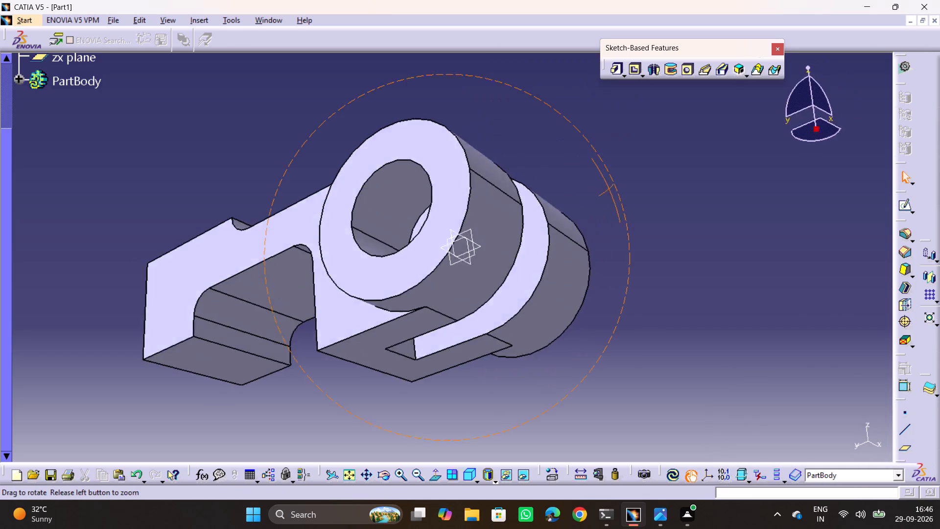
{"action": "middle_click_drag", "start_coordinate": [684, 159], "coordinate": [306, 274]}
{"action": "left_click_drag", "start_coordinate": [684, 159], "coordinate": [306, 274]}
{"action": "middle_click_drag", "start_coordinate": [757, 180], "coordinate": [532, 345]}
{"action": "scroll", "coordinate": [553, 334], "scroll_direction": "down", "scroll_amount": 1}
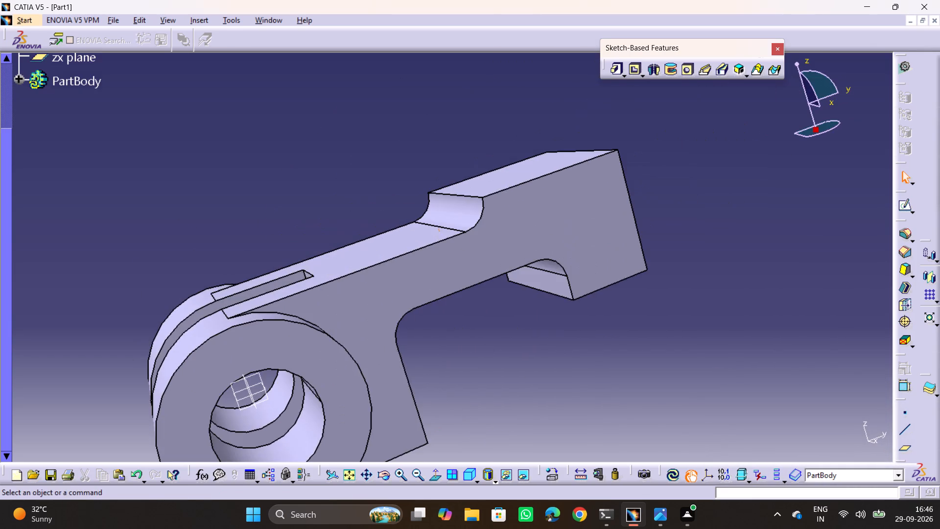
{"action": "middle_click_drag", "start_coordinate": [572, 321], "coordinate": [615, 369]}
{"action": "left_click_drag", "start_coordinate": [572, 321], "coordinate": [615, 369]}
{"action": "middle_click_drag", "start_coordinate": [588, 368], "coordinate": [584, 311]}
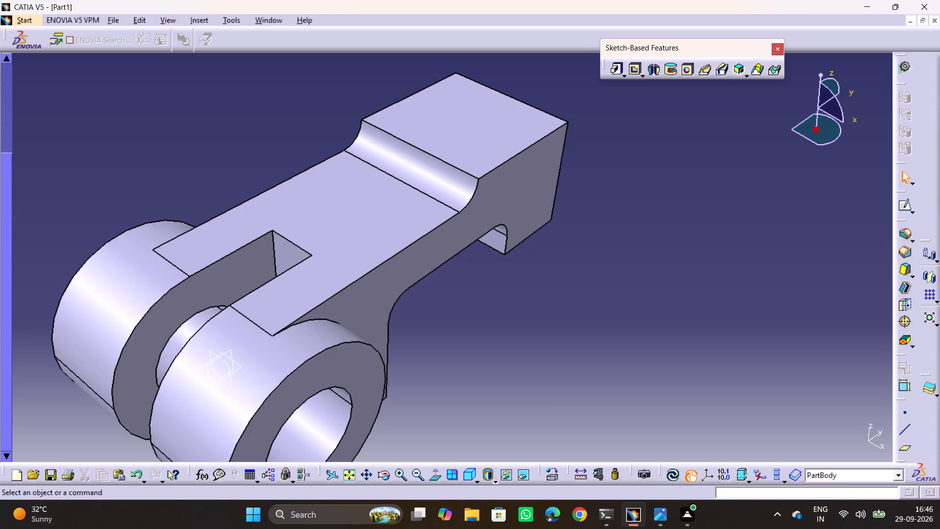
{"action": "middle_click_drag", "start_coordinate": [124, 313], "coordinate": [263, 268]}
{"action": "left_click_drag", "start_coordinate": [124, 313], "coordinate": [264, 268]}
{"action": "key", "text": "alt+Tab"}
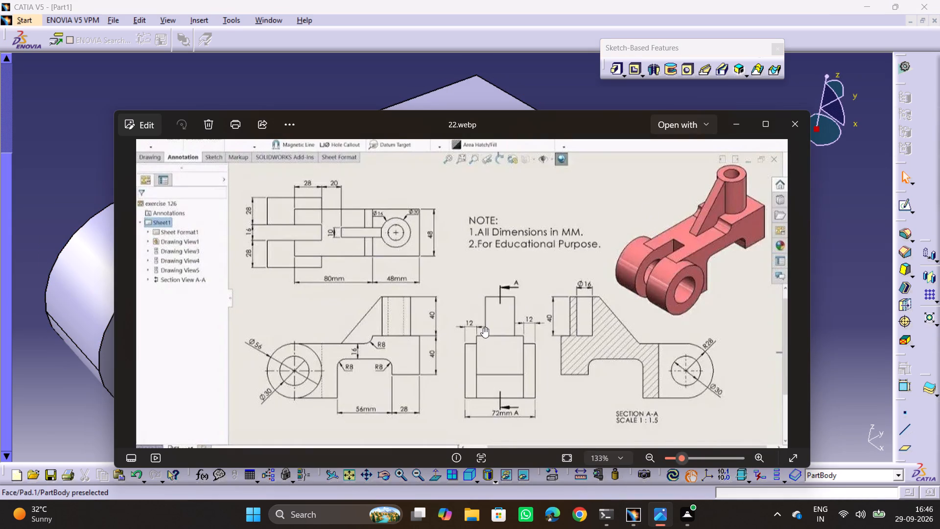
{"action": "middle_click_drag", "start_coordinate": [482, 319], "coordinate": [483, 292]}
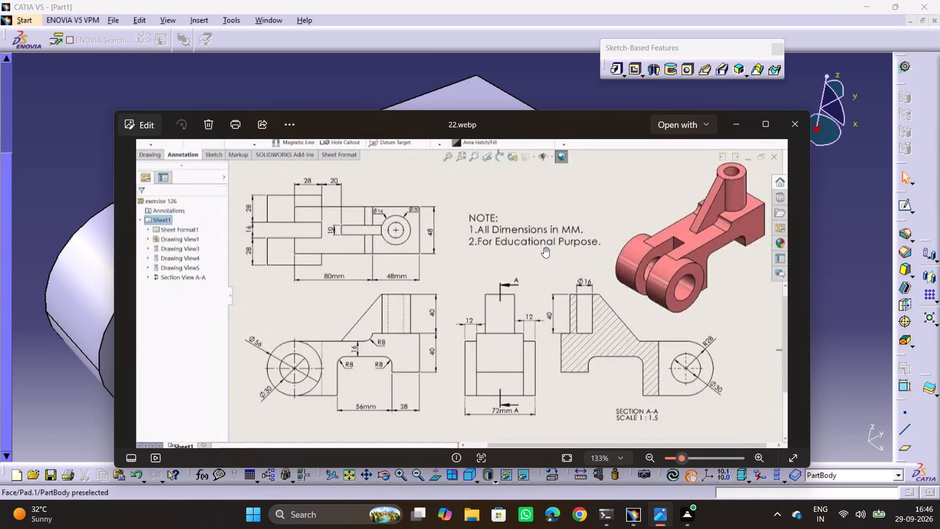
{"action": "key", "text": "alt+Tab"}
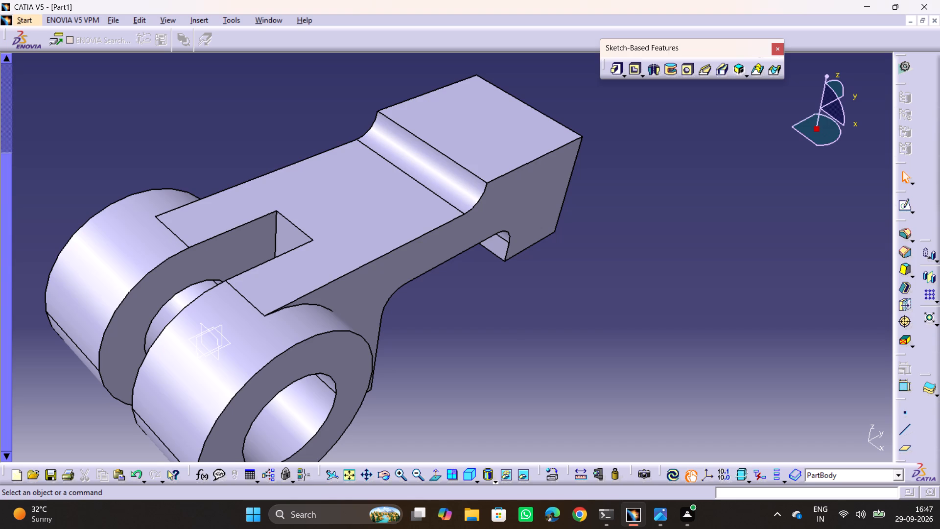
Start a sketch on the raised end block's top face and draw a circle centred at H 0, V about 100 mm.
{"action": "left_click", "coordinate": [489, 119]}
{"action": "left_click", "coordinate": [904, 203]}
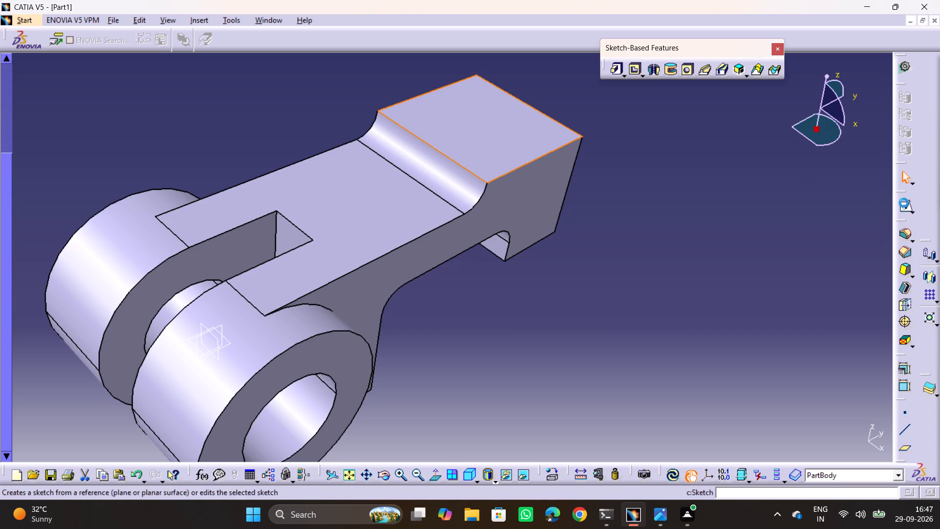
{"action": "middle_click_drag", "start_coordinate": [432, 247], "coordinate": [587, 383]}
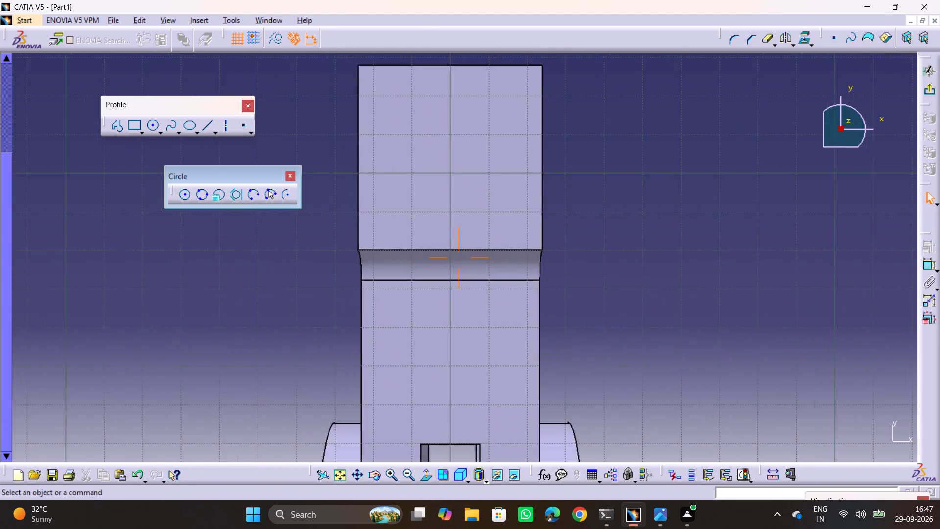
{"action": "middle_click_drag", "start_coordinate": [587, 383], "coordinate": [655, 476]}
{"action": "middle_click_drag", "start_coordinate": [634, 417], "coordinate": [610, 370]}
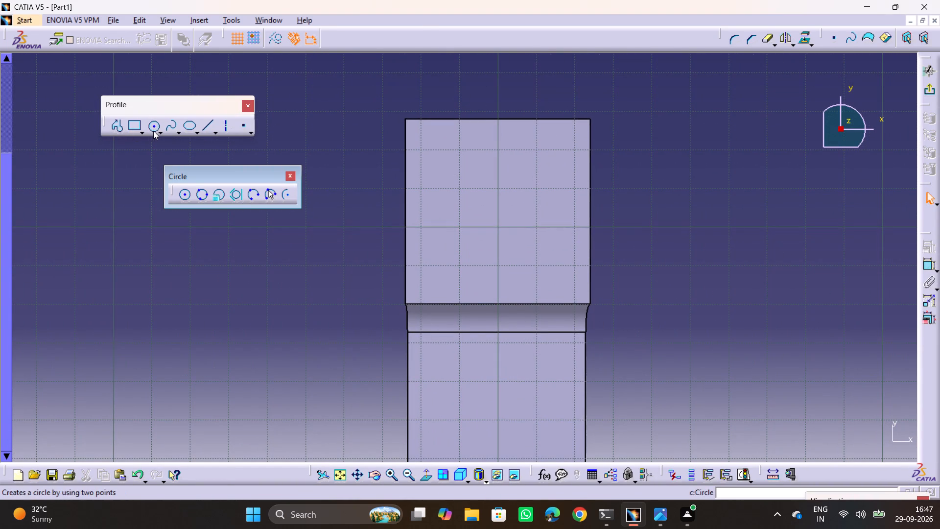
{"action": "left_click", "coordinate": [156, 129]}
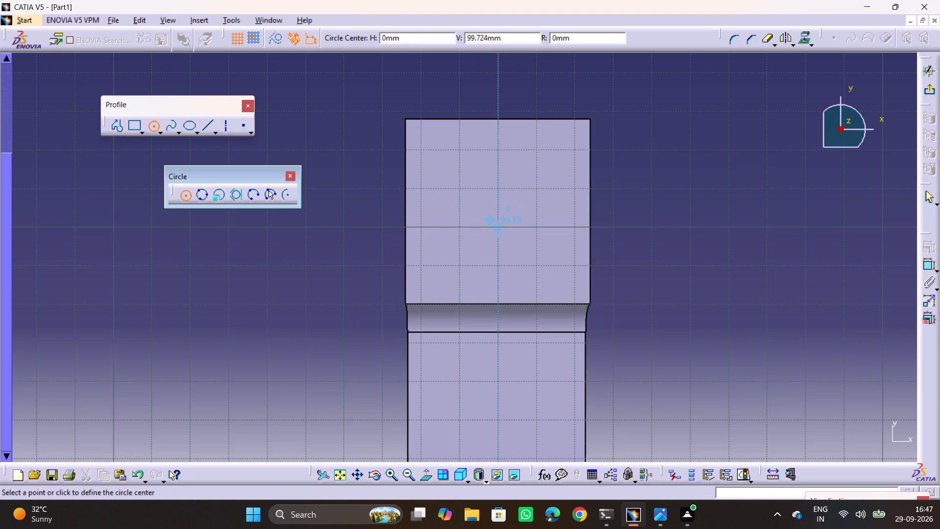
{"action": "left_click", "coordinate": [496, 225]}
{"action": "left_click", "coordinate": [505, 187]}
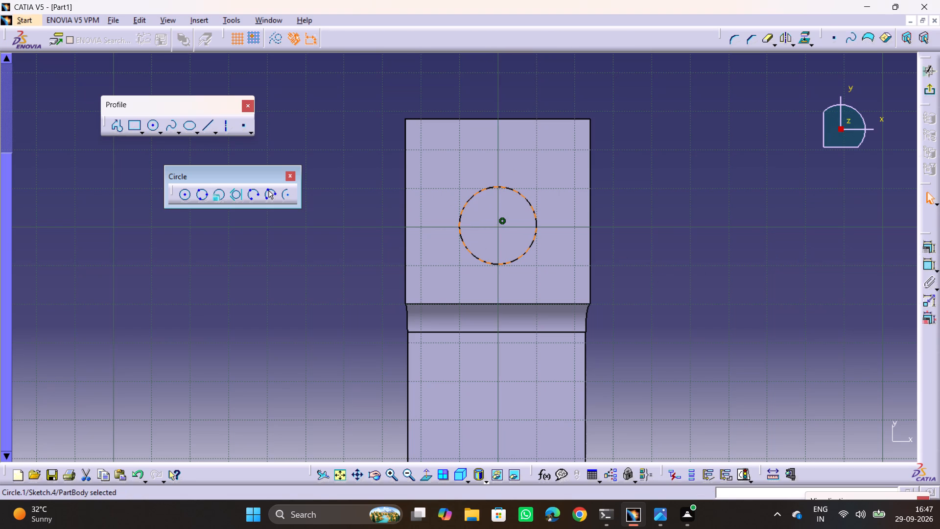
Check the upright boss's diameters and position in the top view of drawing 22.webp.
{"action": "key", "text": "alt+Tab"}
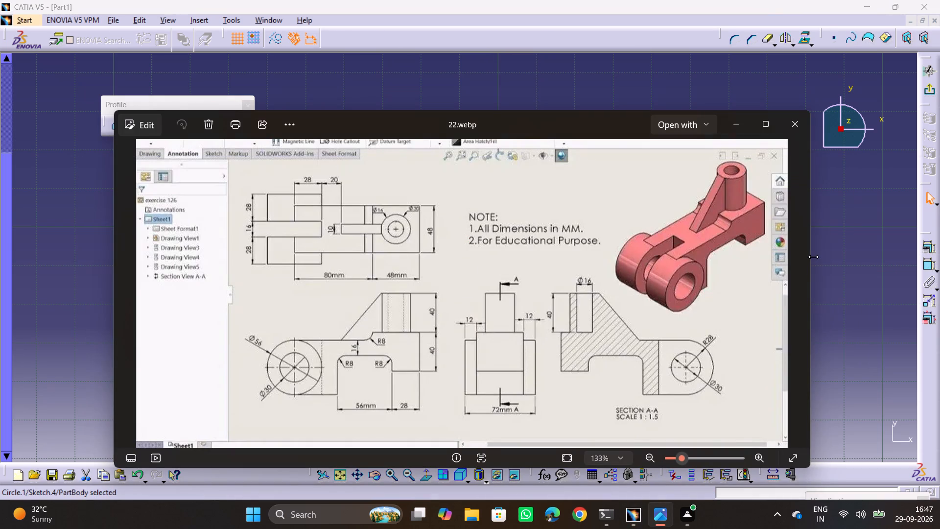
{"action": "scroll", "coordinate": [310, 227], "scroll_direction": "up", "scroll_amount": 8, "text": "ctrl"}
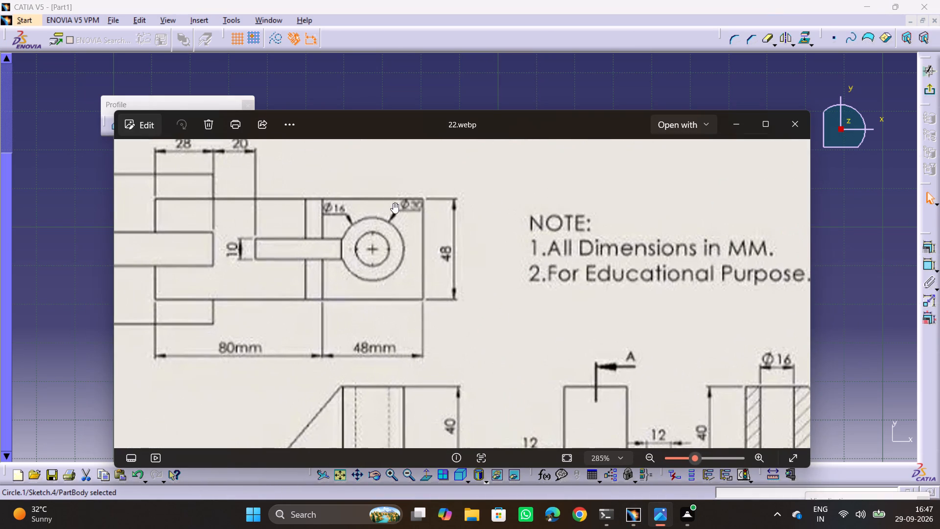
{"action": "scroll", "coordinate": [471, 235], "scroll_direction": "down", "scroll_amount": 4, "text": "ctrl"}
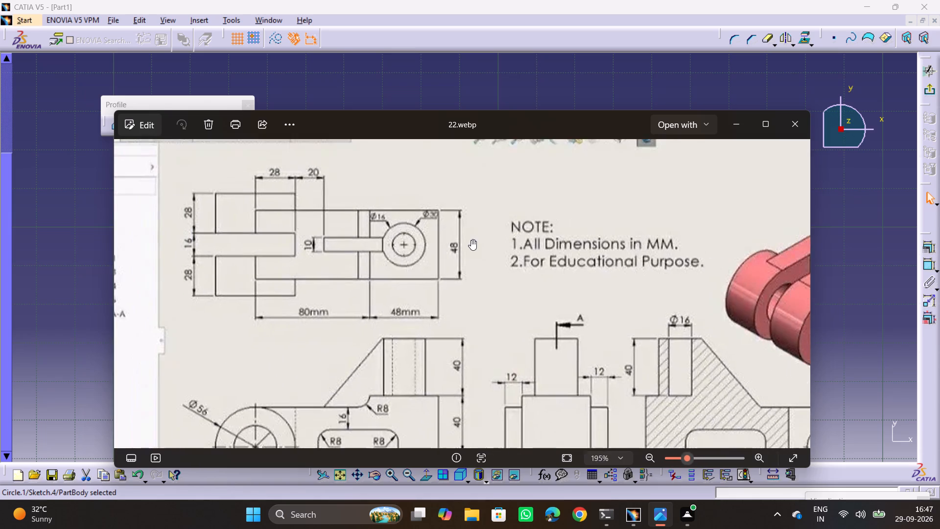
{"action": "scroll", "coordinate": [475, 257], "scroll_direction": "down", "scroll_amount": 3, "text": "ctrl"}
{"action": "key", "text": "alt+Tab"}
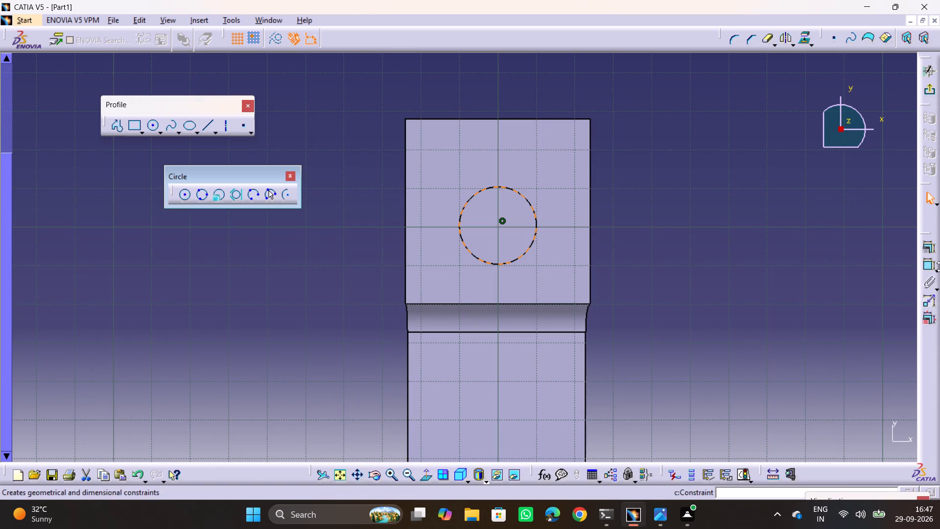
Dimension the upright boss's circle on the end block and set its radius to 15 mm.
{"action": "left_click", "coordinate": [932, 266]}
{"action": "left_click", "coordinate": [707, 194]}
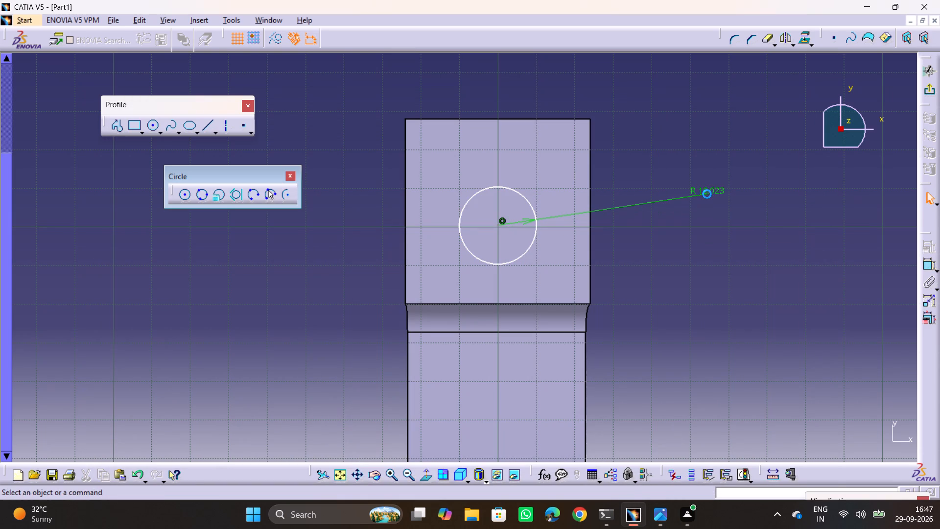
{"action": "double_click", "coordinate": [711, 192]}
{"action": "type", "text": "15"}
{"action": "key", "text": "Return"}
{"action": "left_click", "coordinate": [774, 280]}
{"action": "key", "text": "alt+Tab"}
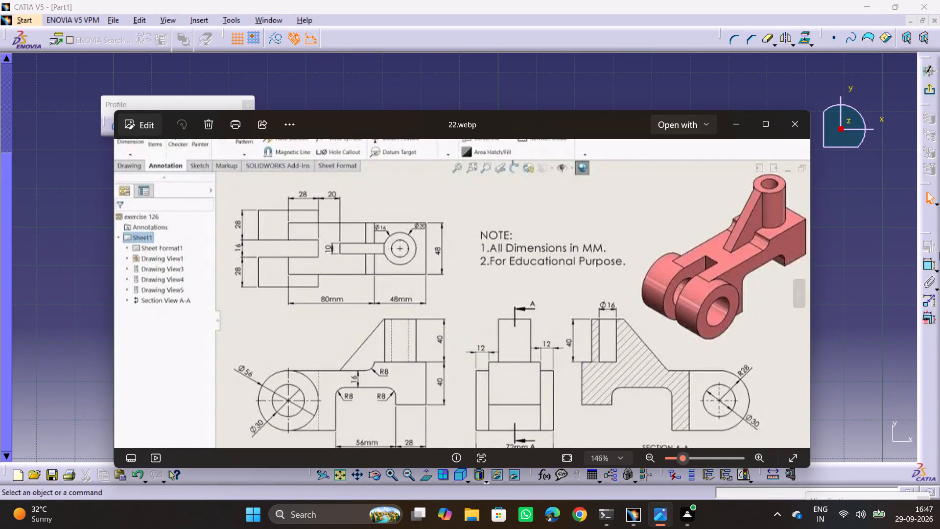
{"action": "key", "text": "alt+Tab"}
{"action": "left_click", "coordinate": [924, 269]}
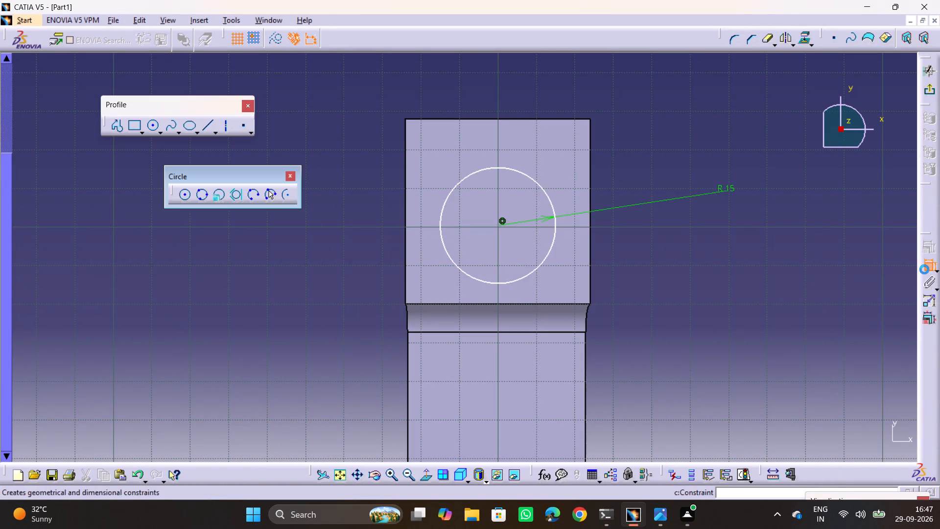
{"action": "left_click", "coordinate": [760, 296]}
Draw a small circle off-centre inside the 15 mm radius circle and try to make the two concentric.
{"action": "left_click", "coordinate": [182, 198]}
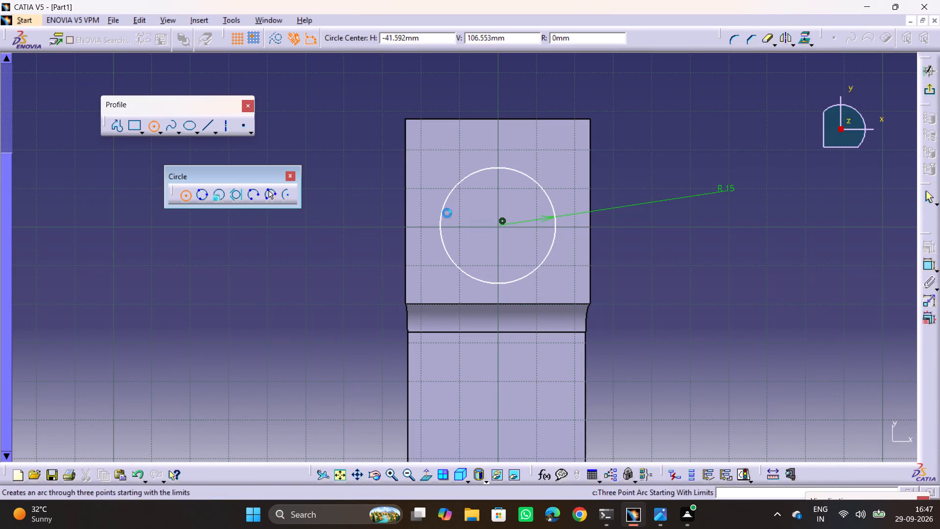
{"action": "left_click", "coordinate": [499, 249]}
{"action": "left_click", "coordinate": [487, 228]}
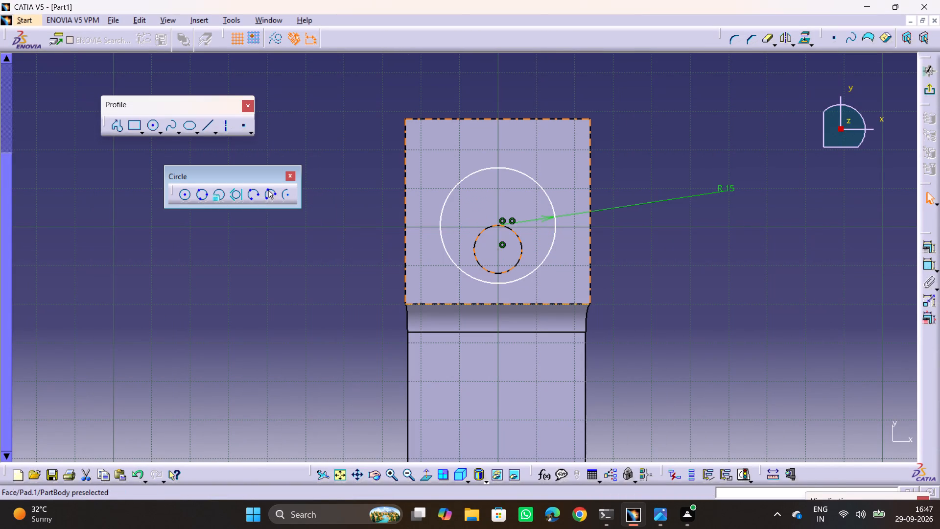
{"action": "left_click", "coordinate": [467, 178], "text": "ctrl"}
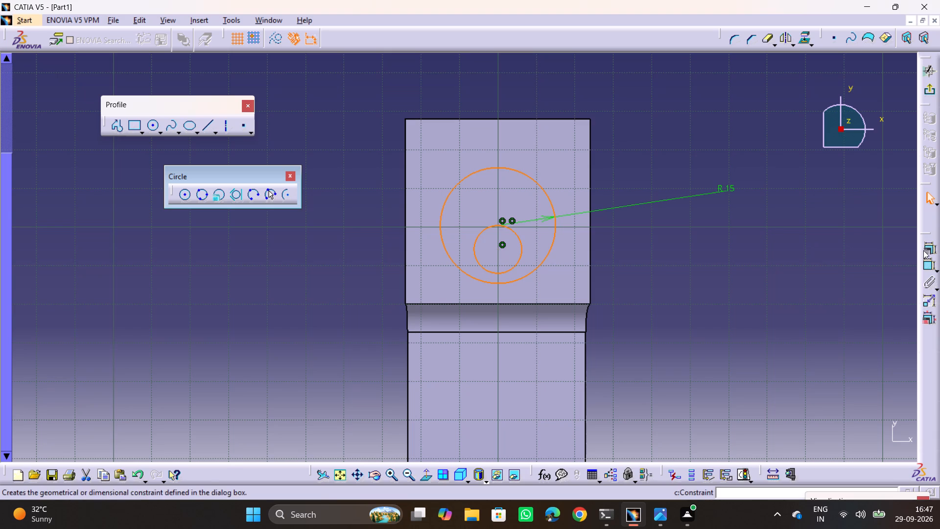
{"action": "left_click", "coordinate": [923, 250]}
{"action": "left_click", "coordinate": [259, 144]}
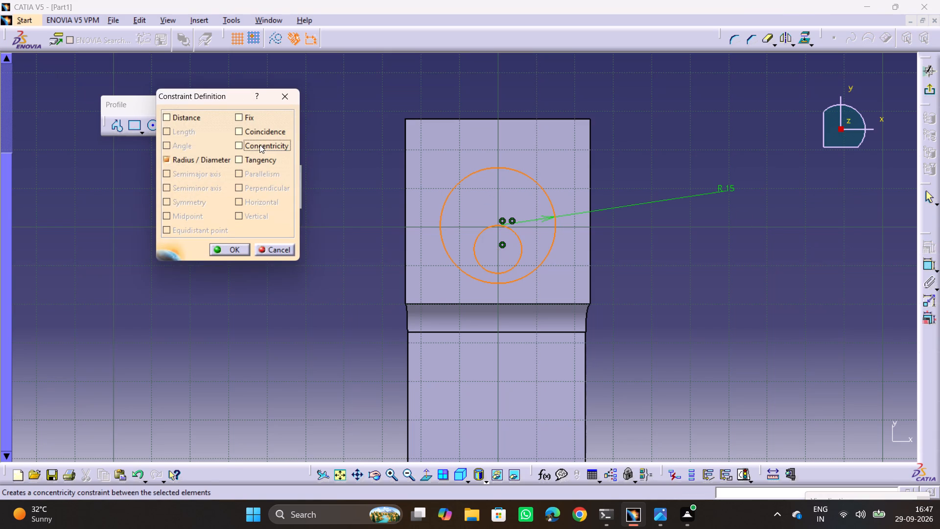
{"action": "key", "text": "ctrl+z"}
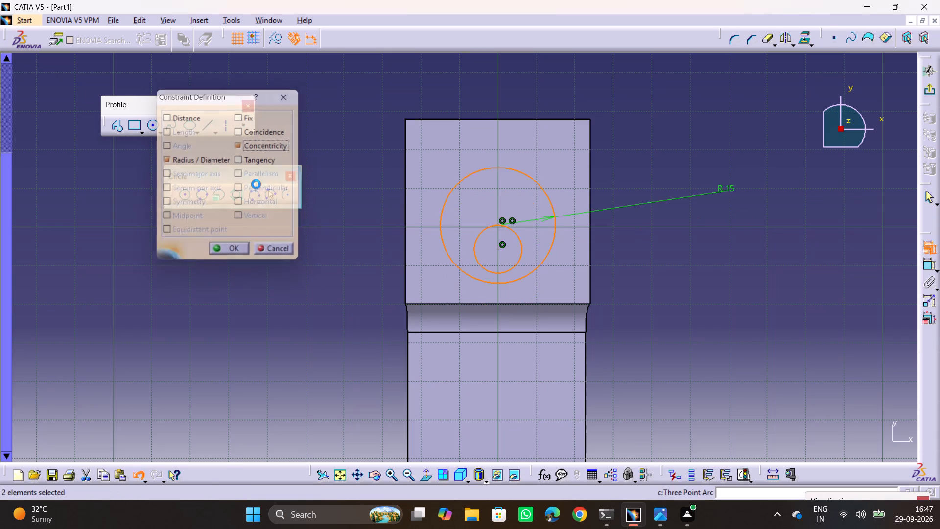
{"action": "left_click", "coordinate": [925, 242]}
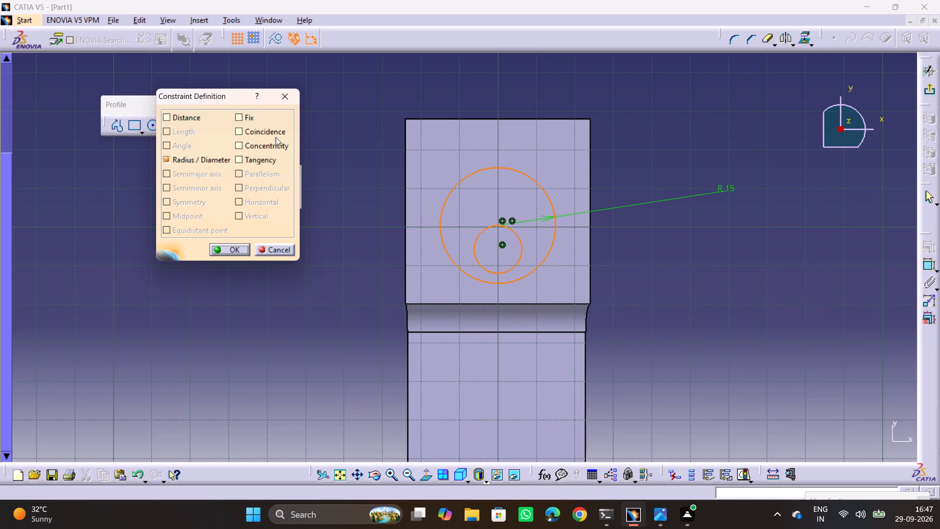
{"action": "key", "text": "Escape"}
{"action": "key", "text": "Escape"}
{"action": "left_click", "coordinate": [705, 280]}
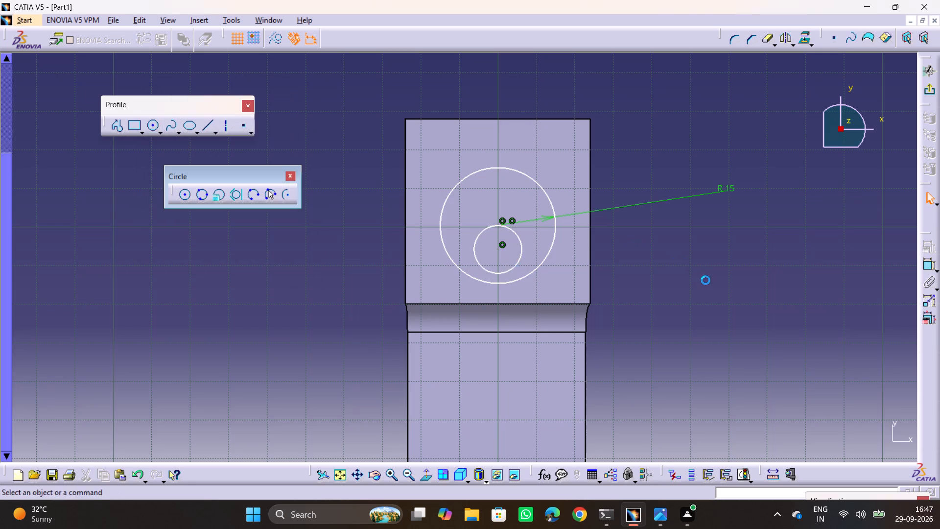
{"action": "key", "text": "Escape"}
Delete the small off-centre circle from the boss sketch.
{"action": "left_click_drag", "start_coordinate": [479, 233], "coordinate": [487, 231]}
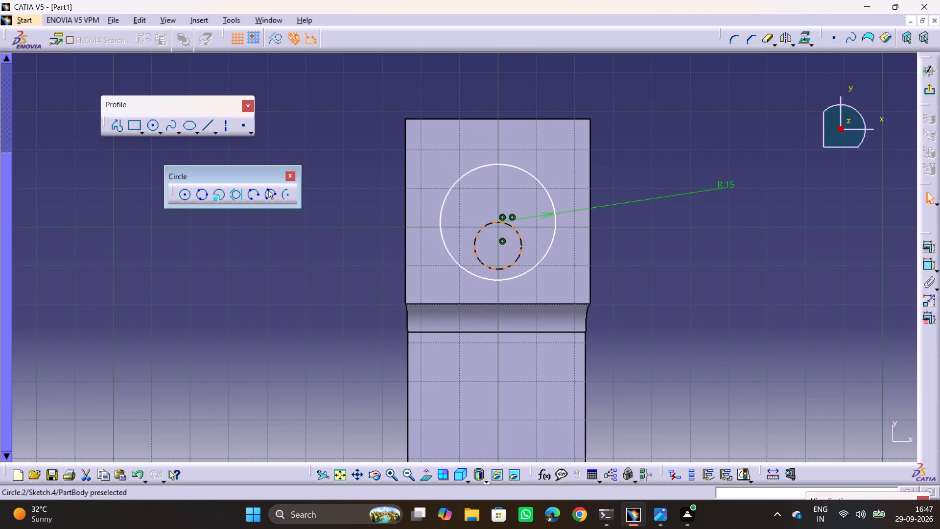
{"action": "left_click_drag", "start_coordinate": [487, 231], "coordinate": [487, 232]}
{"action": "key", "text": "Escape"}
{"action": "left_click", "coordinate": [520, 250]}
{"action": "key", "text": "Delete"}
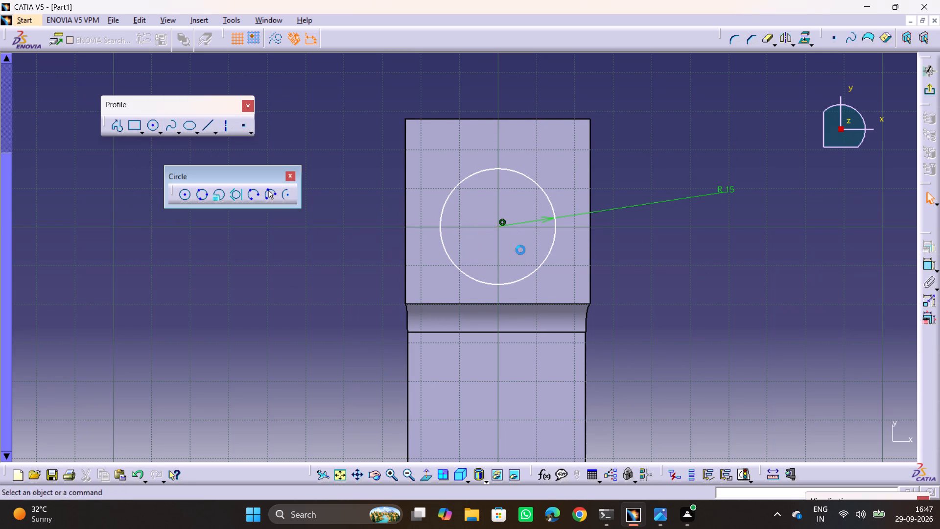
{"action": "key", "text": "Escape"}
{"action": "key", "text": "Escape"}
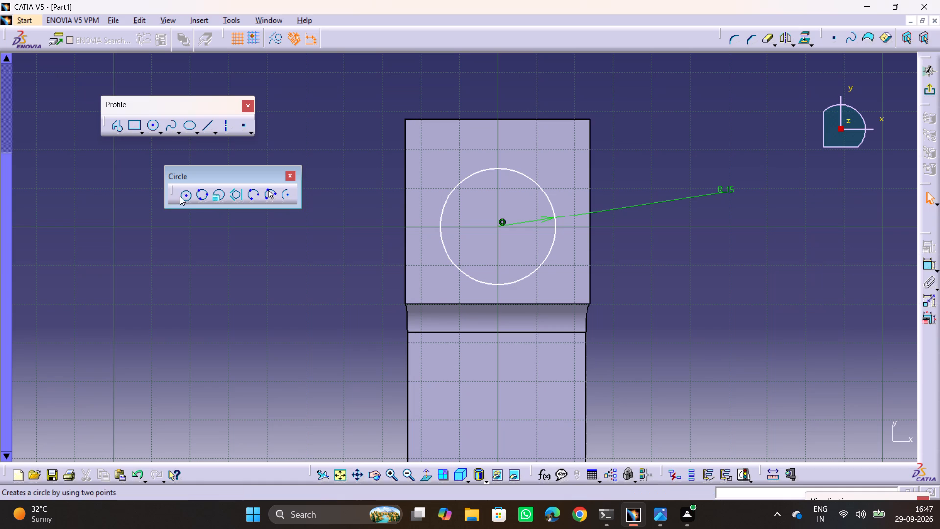
Draw an inner circle on the same centre as the boss circle and set its radius to 8 mm.
{"action": "left_click", "coordinate": [182, 196]}
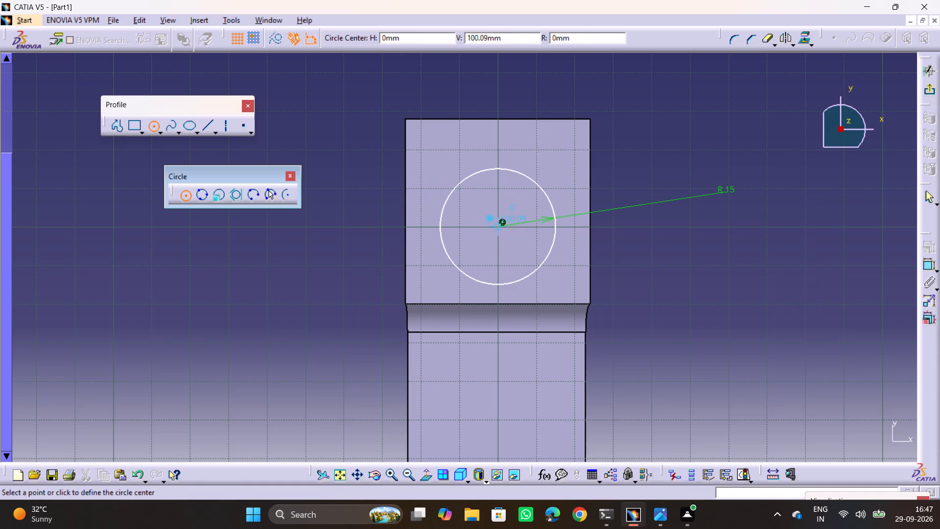
{"action": "left_click", "coordinate": [500, 226]}
{"action": "left_click", "coordinate": [504, 207]}
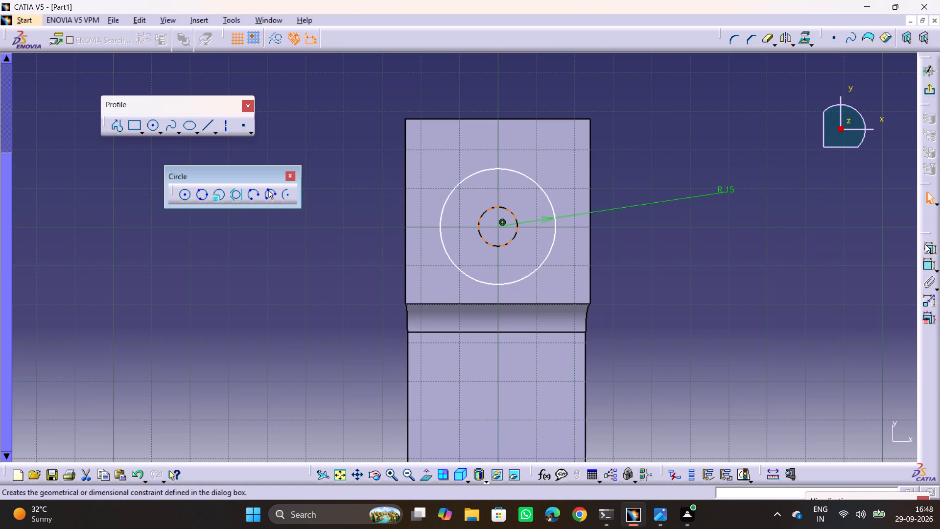
{"action": "left_click", "coordinate": [925, 244], "text": "ctrl"}
{"action": "key", "text": "Escape"}
{"action": "left_click", "coordinate": [932, 271]}
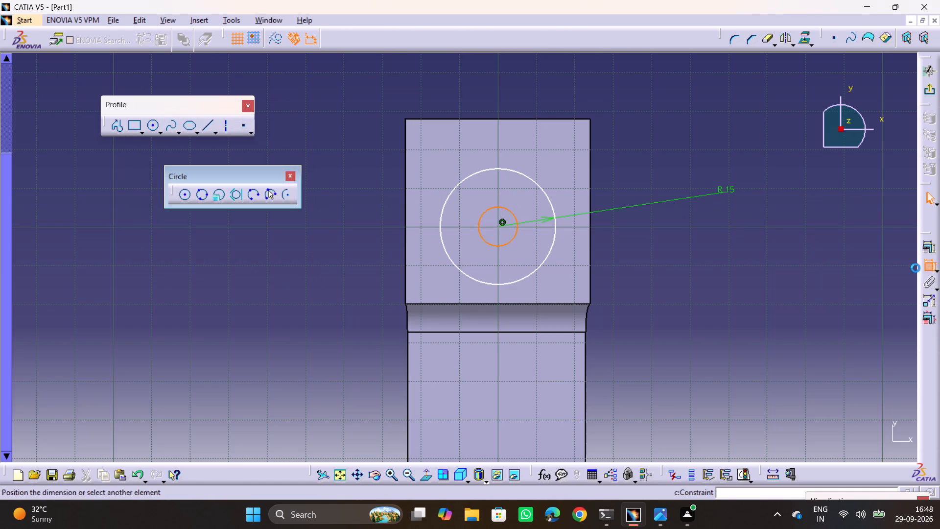
{"action": "left_click", "coordinate": [716, 268]}
{"action": "key", "text": "alt+Tab"}
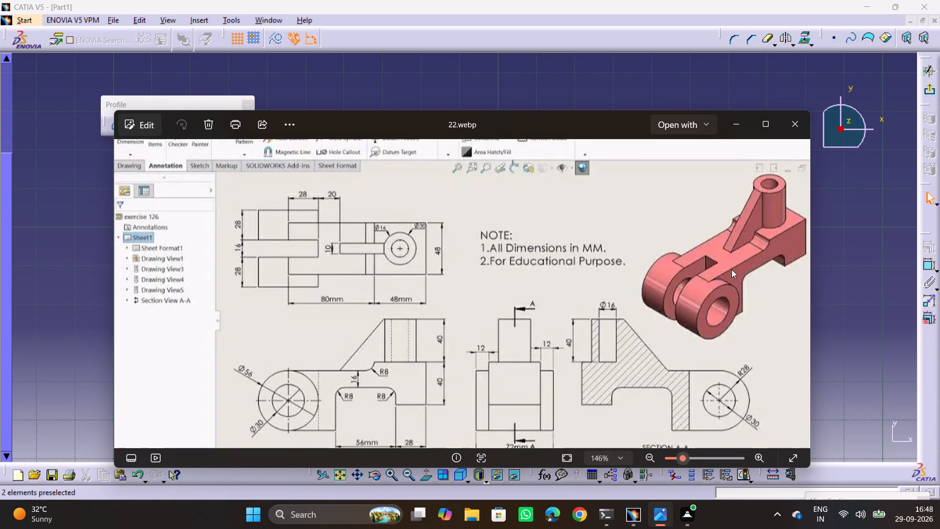
{"action": "key", "text": "alt+Tab"}
{"action": "double_click", "coordinate": [728, 268]}
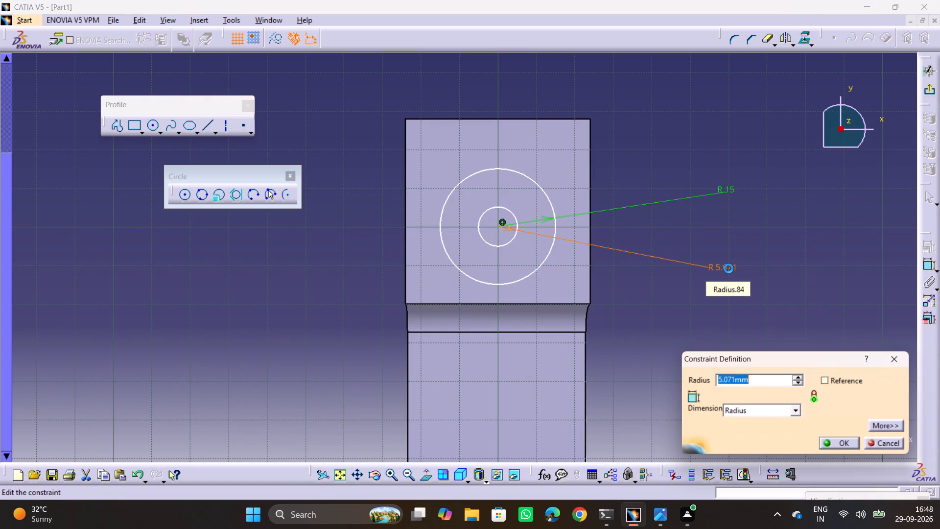
{"action": "key", "text": "8"}
{"action": "key", "text": "Return"}
{"action": "left_click", "coordinate": [666, 341]}
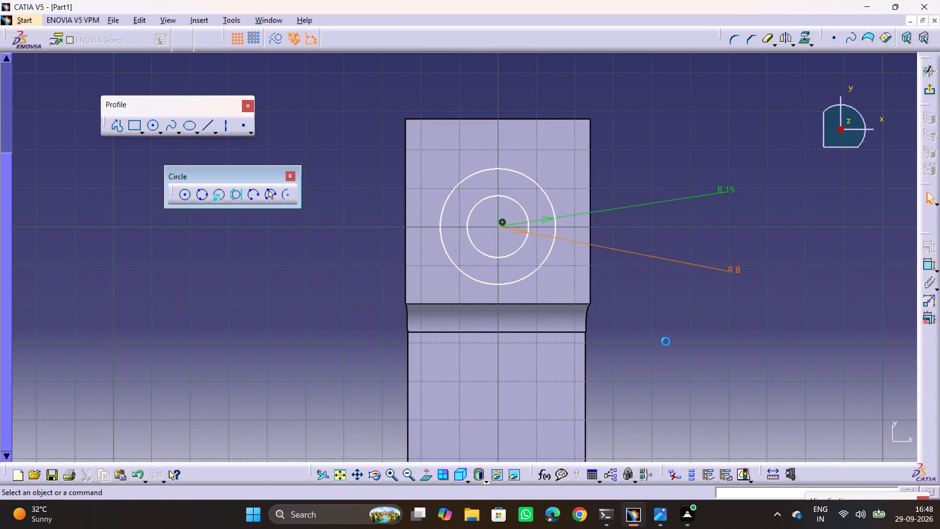
Check drawing 22.webp, and constrain the circles' common centre 20 mm from the end block's top edge beside the fillet.
{"action": "key", "text": "alt+Tab"}
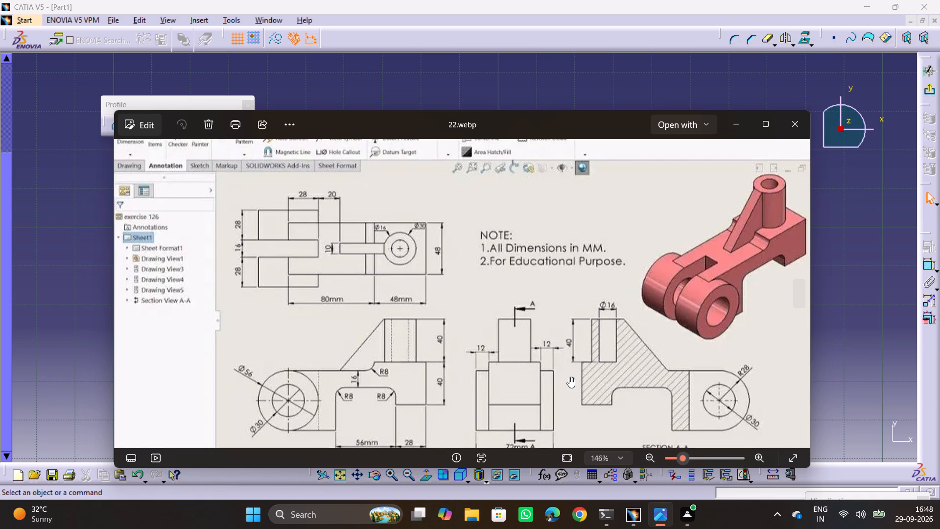
{"action": "middle_click_drag", "start_coordinate": [569, 377], "coordinate": [577, 345]}
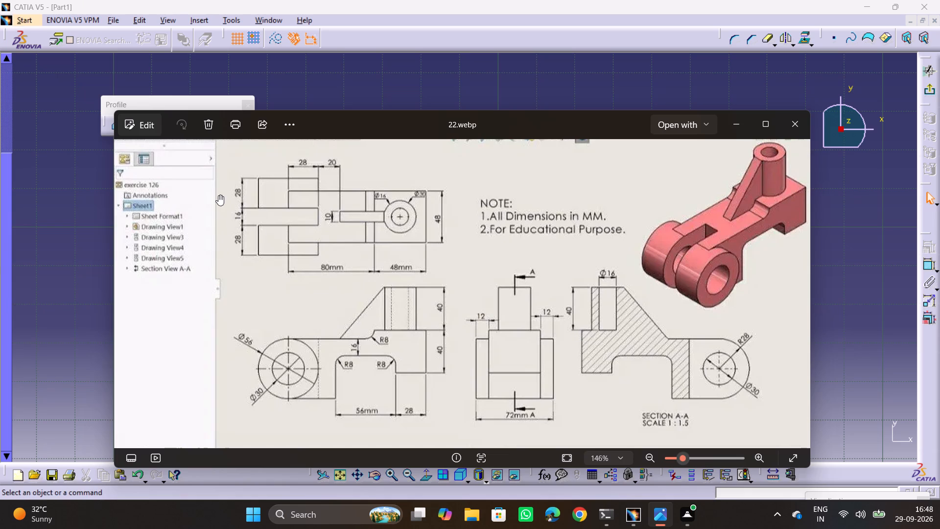
{"action": "key", "text": "alt+Tab"}
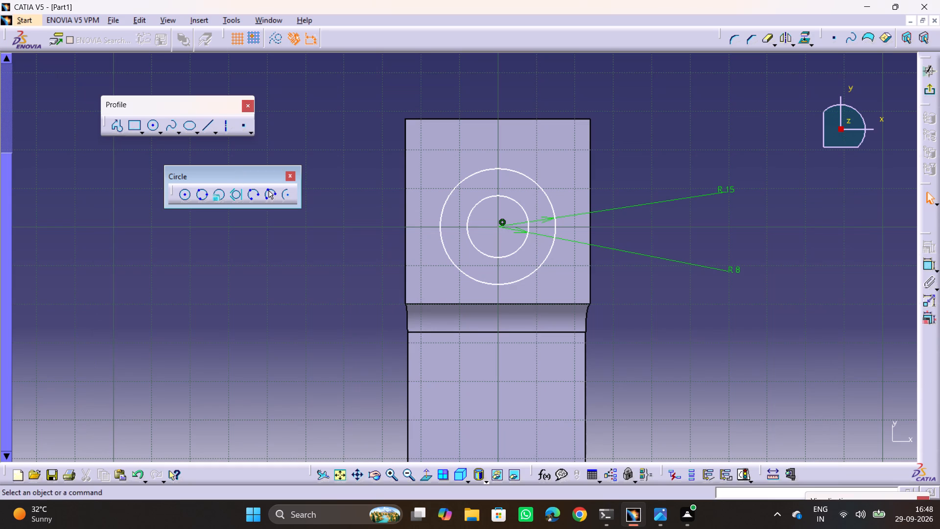
{"action": "left_click", "coordinate": [923, 263]}
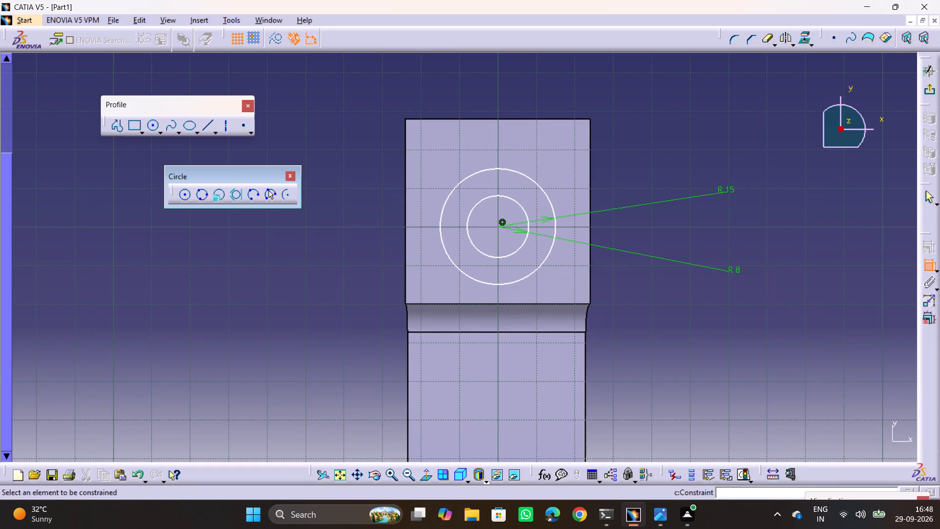
{"action": "left_click", "coordinate": [499, 227]}
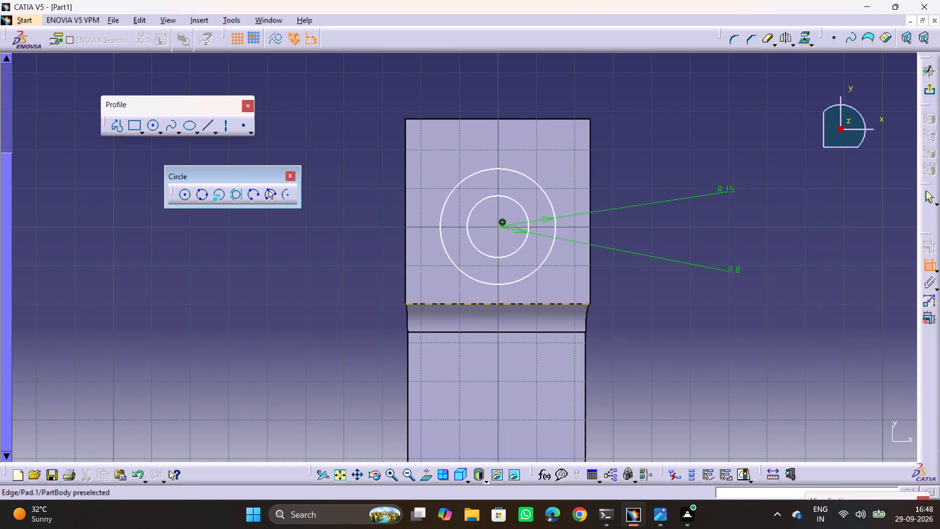
{"action": "left_click", "coordinate": [501, 302]}
{"action": "left_click", "coordinate": [329, 285]}
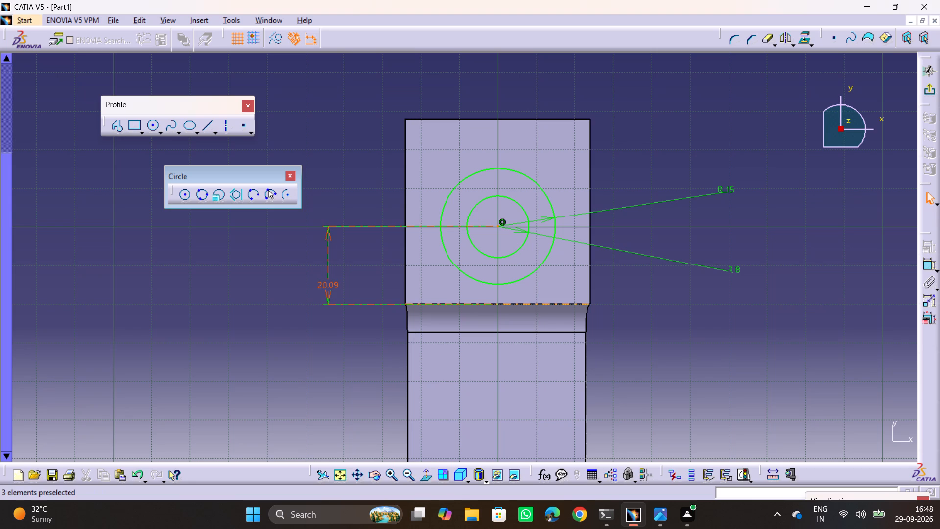
{"action": "double_click", "coordinate": [333, 290]}
{"action": "type", "text": "20"}
{"action": "key", "text": "Return"}
{"action": "left_click", "coordinate": [666, 350]}
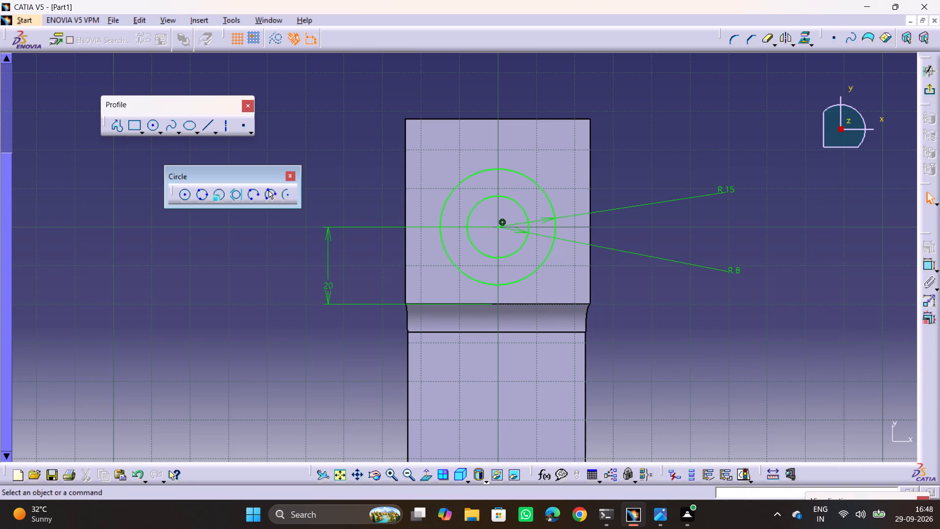
Exit the sketch and pad the two concentric circles 40 mm upward to form the hollow upright boss.
{"action": "middle_click_drag", "start_coordinate": [671, 292], "coordinate": [627, 257]}
{"action": "middle_click_drag", "start_coordinate": [664, 298], "coordinate": [549, 198]}
{"action": "left_click_drag", "start_coordinate": [664, 298], "coordinate": [549, 198]}
{"action": "scroll", "coordinate": [649, 297], "scroll_direction": "down", "scroll_amount": 1}
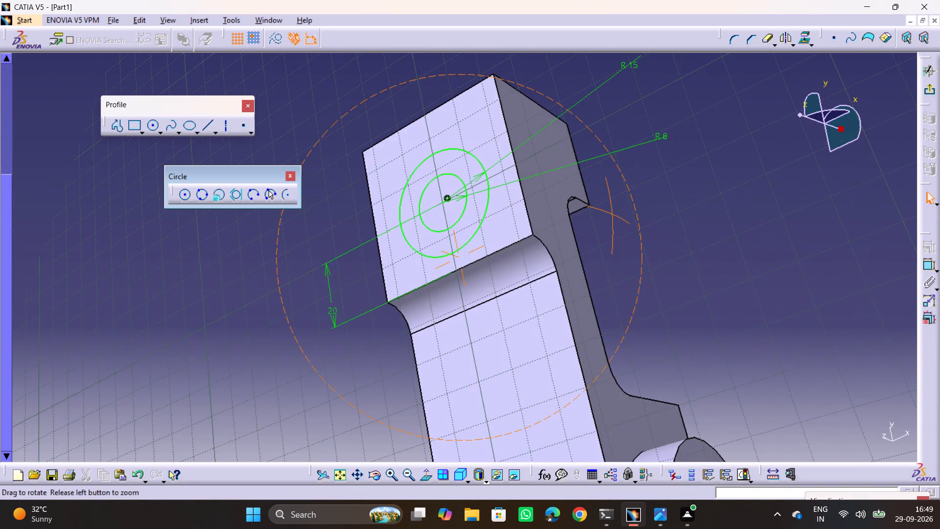
{"action": "middle_click_drag", "start_coordinate": [549, 198], "coordinate": [563, 220]}
{"action": "left_click_drag", "start_coordinate": [549, 198], "coordinate": [619, 257]}
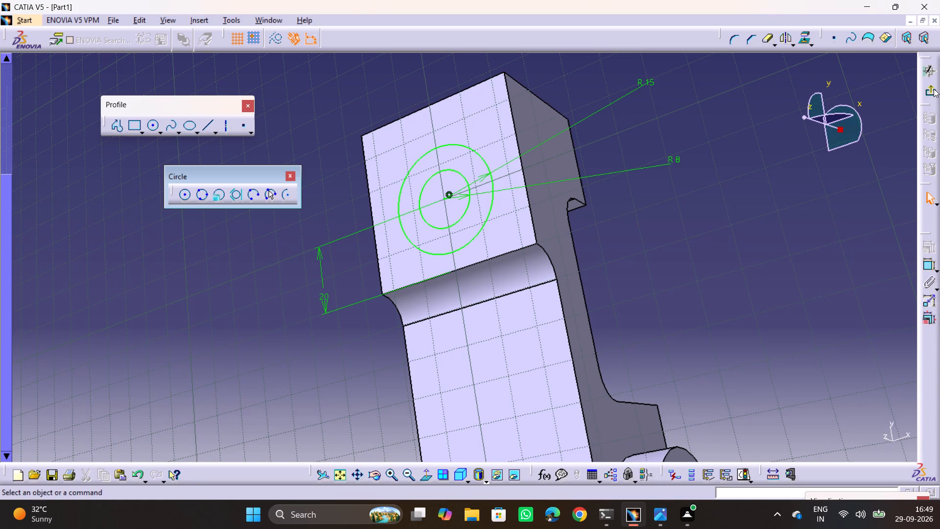
{"action": "left_click", "coordinate": [934, 89]}
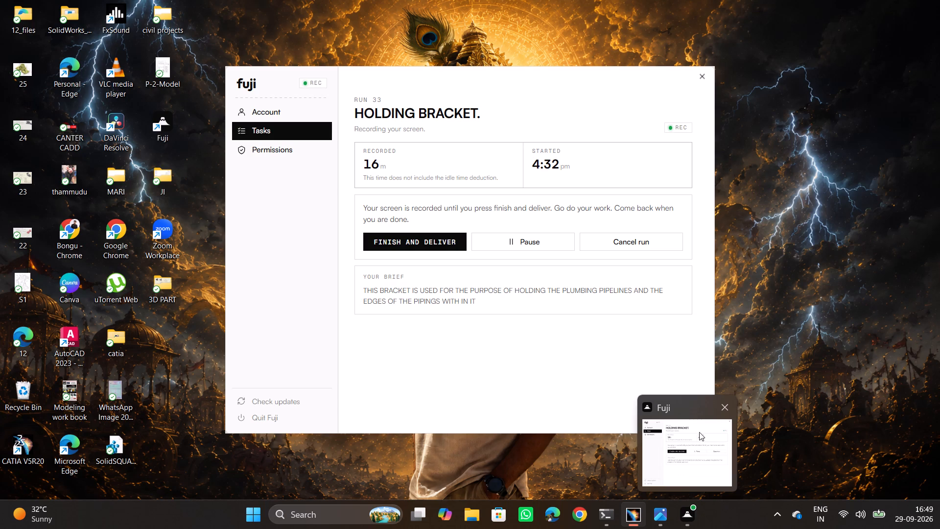
{"action": "left_click", "coordinate": [782, 405]}
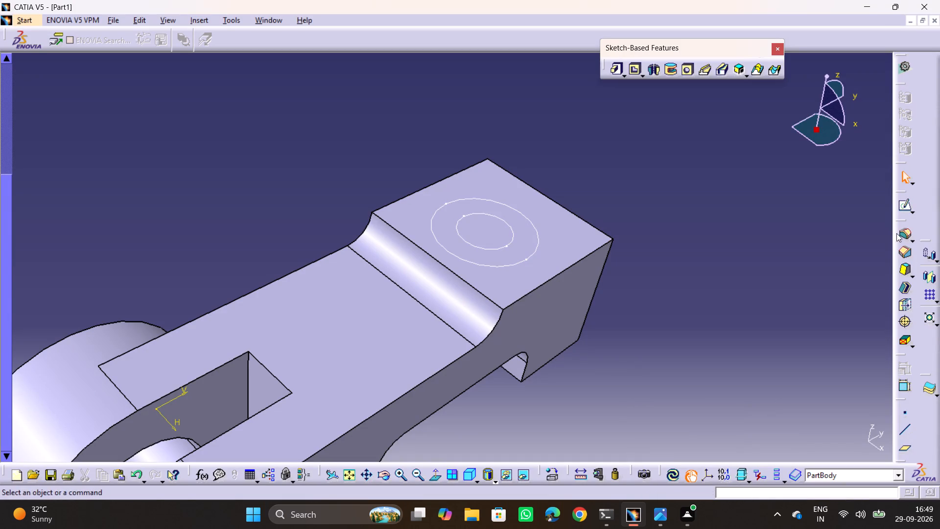
{"action": "left_click", "coordinate": [614, 73]}
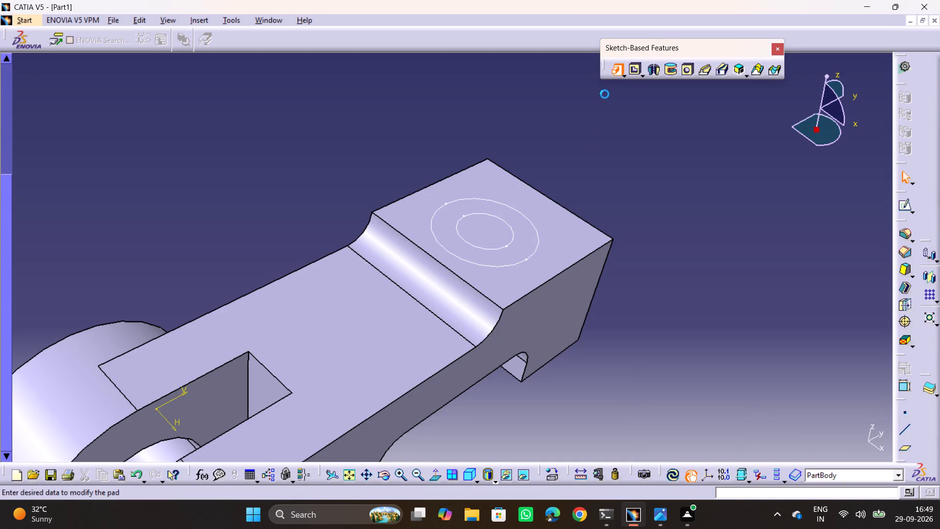
{"action": "left_click", "coordinate": [491, 264]}
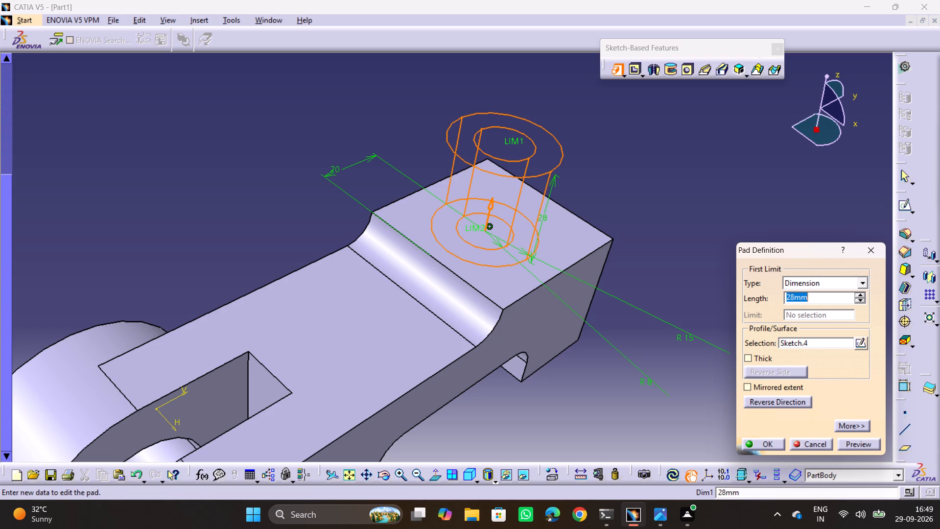
{"action": "type", "text": "40"}
{"action": "key", "text": "Return"}
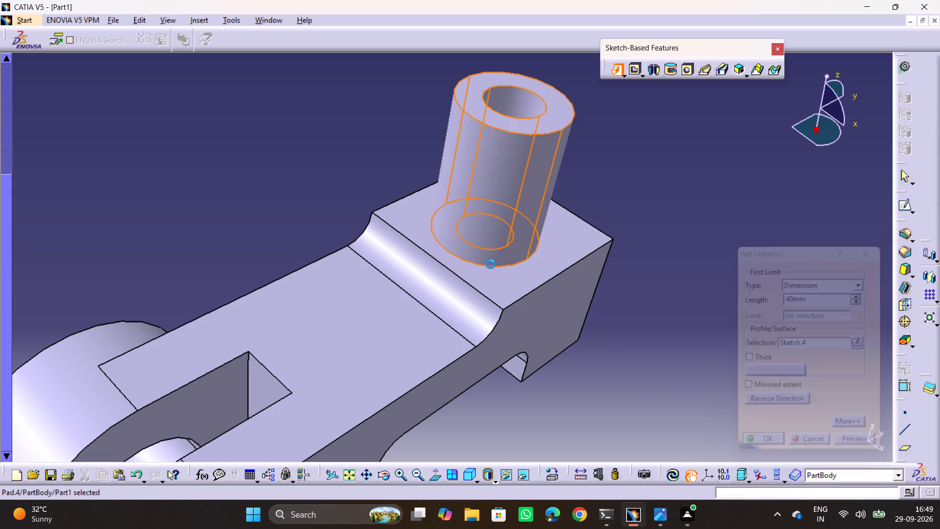
{"action": "left_click", "coordinate": [791, 304]}
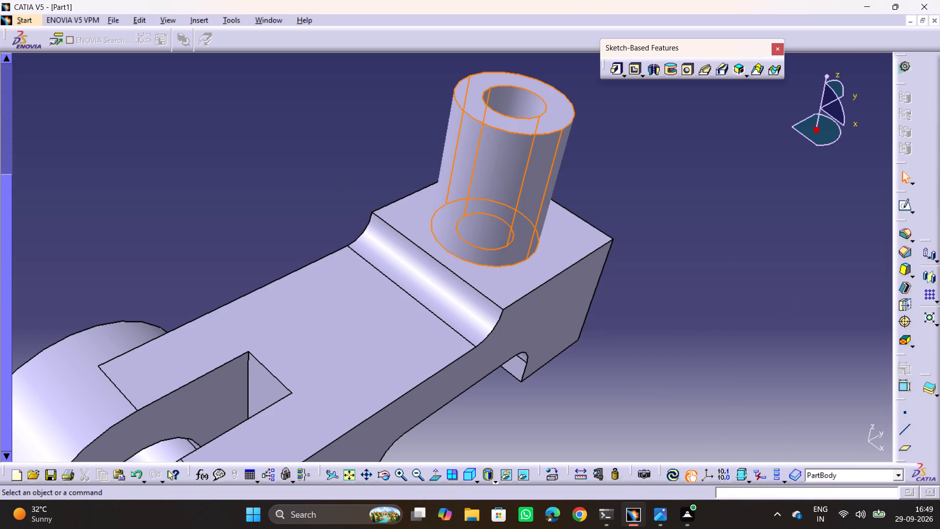
Check drawing 22.webp for the inclined rib between the arm and the upright boss, and compare it with the model.
{"action": "key", "text": "alt+Tab"}
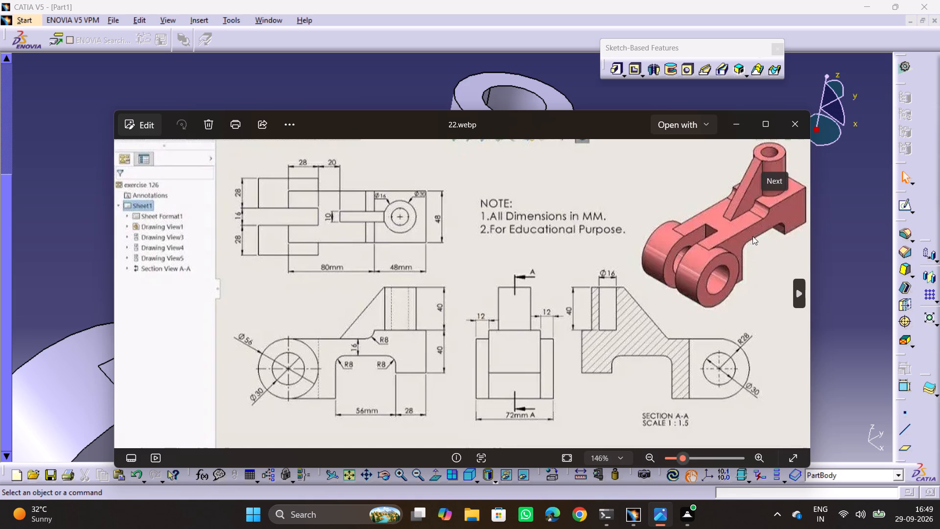
{"action": "key", "text": "alt+Tab"}
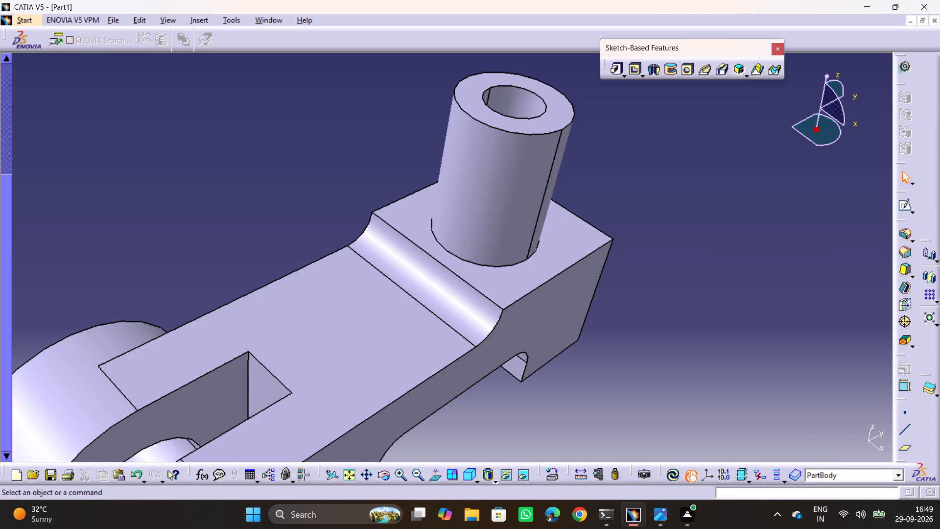
{"action": "middle_click_drag", "start_coordinate": [611, 336], "coordinate": [609, 272]}
{"action": "middle_click_drag", "start_coordinate": [639, 266], "coordinate": [634, 315], "text": "ctrl"}
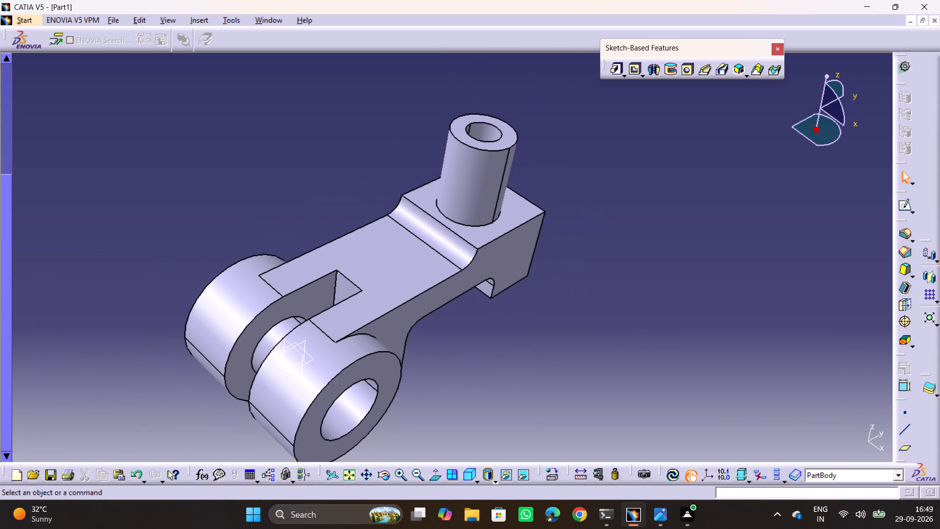
{"action": "key", "text": "alt+Tab"}
{"action": "key", "text": "alt+Tab"}
{"action": "middle_click_drag", "start_coordinate": [586, 356], "coordinate": [480, 254]}
{"action": "left_click_drag", "start_coordinate": [577, 356], "coordinate": [480, 254]}
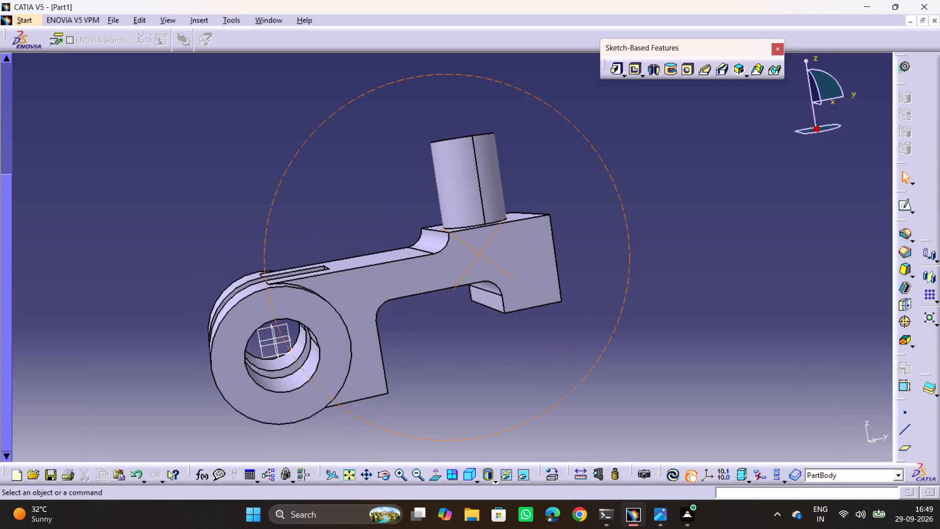
{"action": "middle_click_drag", "start_coordinate": [480, 254], "coordinate": [515, 334]}
{"action": "left_click_drag", "start_coordinate": [480, 254], "coordinate": [539, 372]}
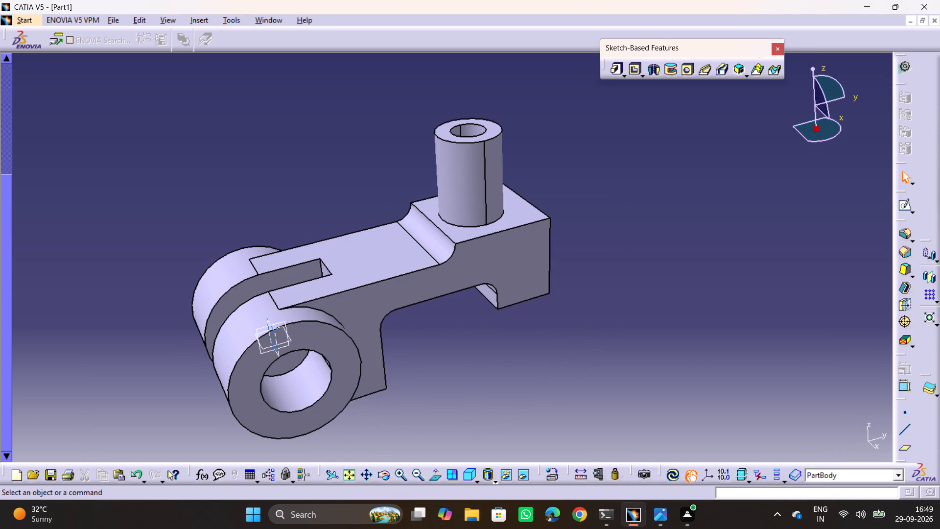
{"action": "key", "text": "alt+Tab"}
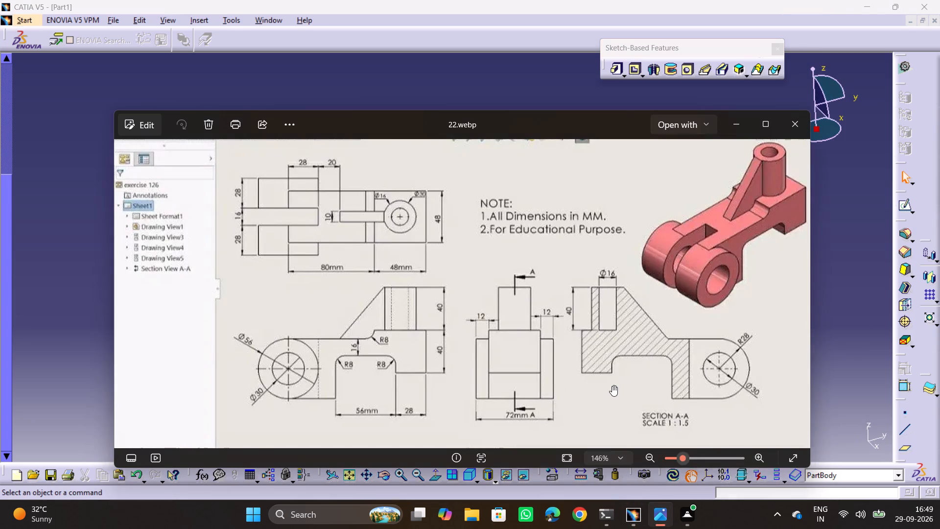
{"action": "key", "text": "alt+Tab"}
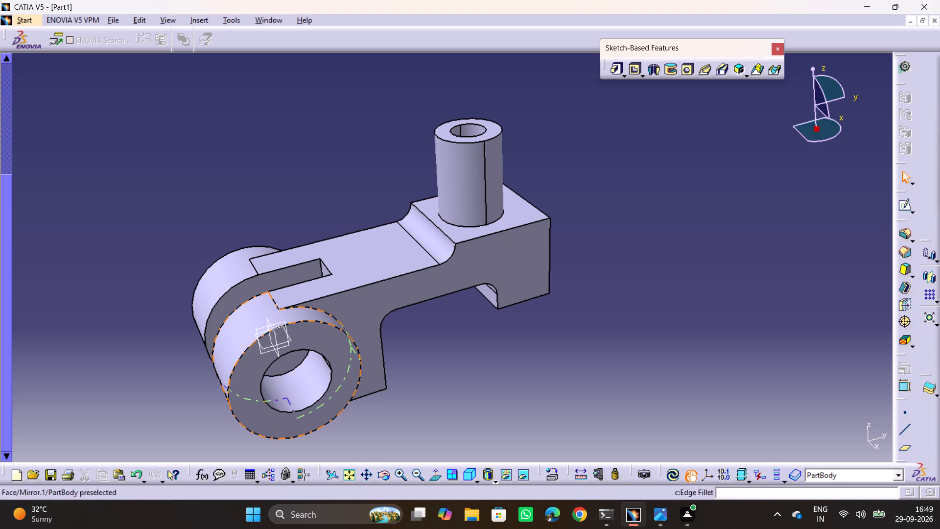
Open a new sketch on the yz plane that runs through the middle of the fork.
{"action": "left_click", "coordinate": [266, 324]}
{"action": "scroll", "coordinate": [396, 351], "scroll_direction": "down", "scroll_amount": 1}
{"action": "middle_click_drag", "start_coordinate": [396, 351], "coordinate": [408, 357]}
{"action": "left_click_drag", "start_coordinate": [396, 351], "coordinate": [408, 357]}
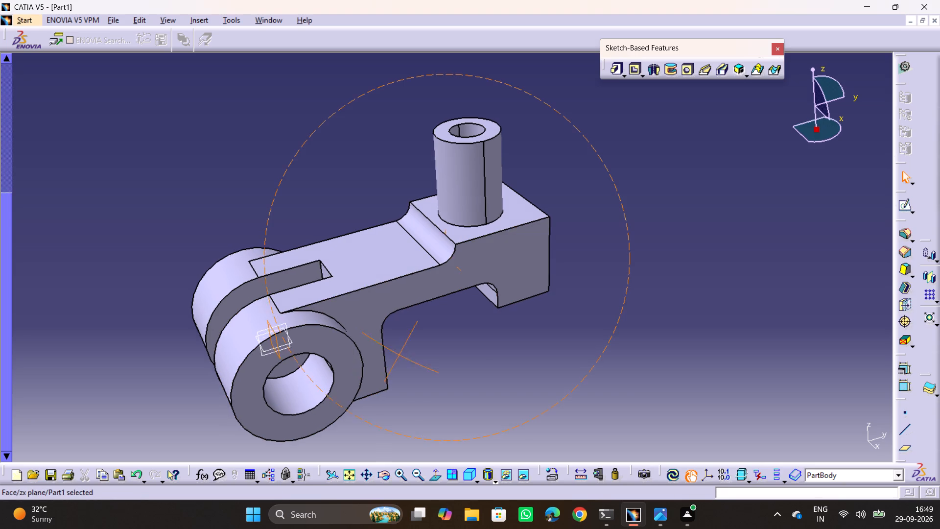
{"action": "middle_click_drag", "start_coordinate": [408, 357], "coordinate": [534, 359]}
{"action": "left_click_drag", "start_coordinate": [408, 357], "coordinate": [597, 319]}
{"action": "left_click", "coordinate": [591, 325]}
{"action": "middle_click_drag", "start_coordinate": [506, 350], "coordinate": [578, 268]}
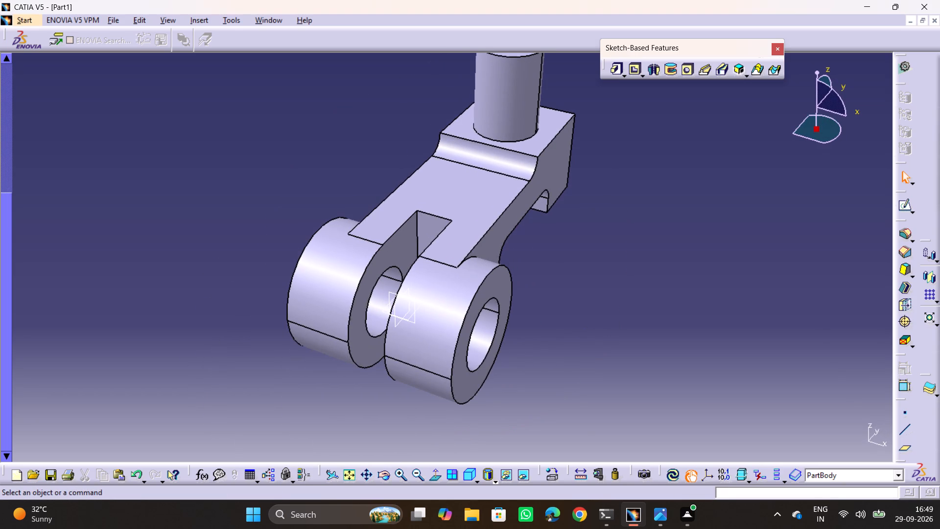
{"action": "left_click_drag", "start_coordinate": [543, 274], "coordinate": [615, 246]}
{"action": "scroll", "coordinate": [612, 268], "scroll_direction": "down", "scroll_amount": 1}
{"action": "middle_click_drag", "start_coordinate": [610, 271], "coordinate": [729, 234]}
{"action": "left_click_drag", "start_coordinate": [610, 271], "coordinate": [729, 234]}
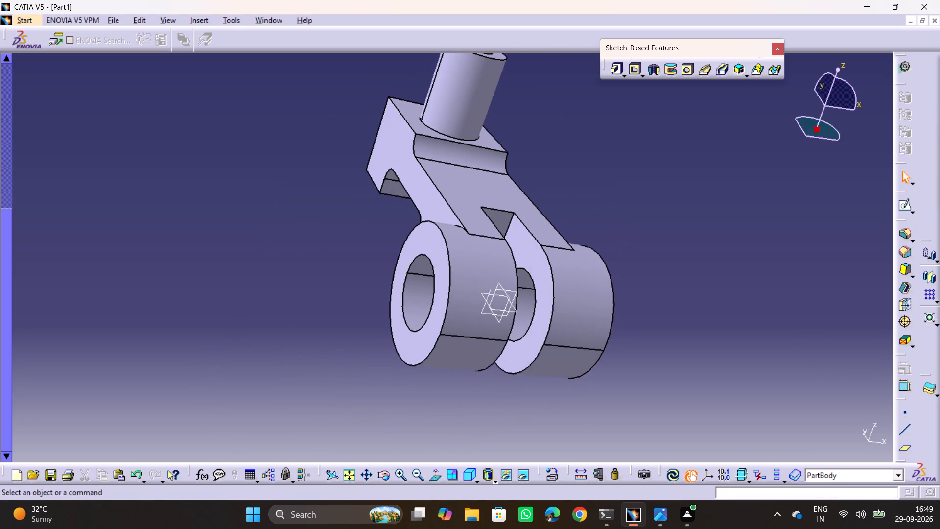
{"action": "middle_click_drag", "start_coordinate": [590, 290], "coordinate": [552, 289]}
{"action": "left_click_drag", "start_coordinate": [590, 290], "coordinate": [552, 289]}
{"action": "left_click_drag", "start_coordinate": [689, 233], "coordinate": [673, 241]}
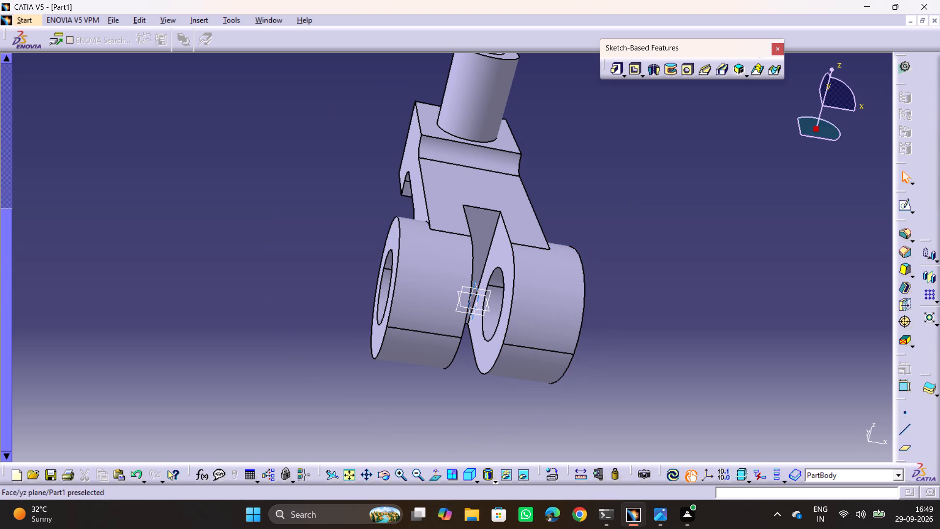
{"action": "left_click", "coordinate": [478, 283]}
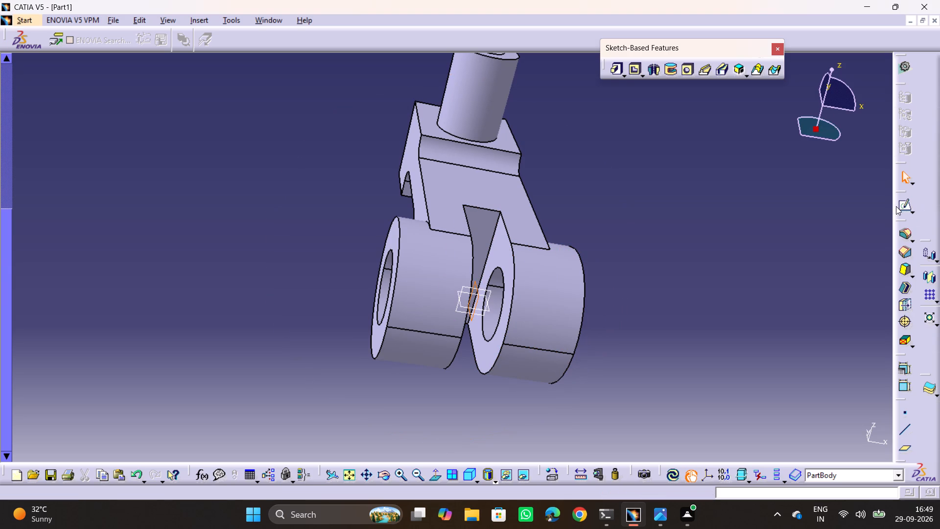
{"action": "left_click", "coordinate": [902, 206]}
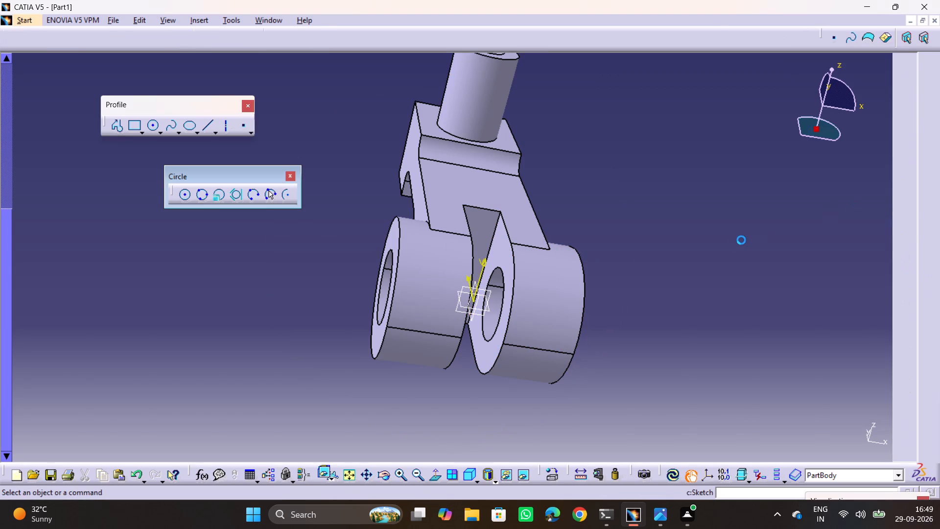
Sketch a horizontal line about 39 mm long along the arm's top, from near the slot end to near the fillet.
{"action": "scroll", "coordinate": [455, 300], "scroll_direction": "down", "scroll_amount": 1}
{"action": "middle_click_drag", "start_coordinate": [455, 300], "coordinate": [456, 352]}
{"action": "left_click_drag", "start_coordinate": [455, 300], "coordinate": [456, 352]}
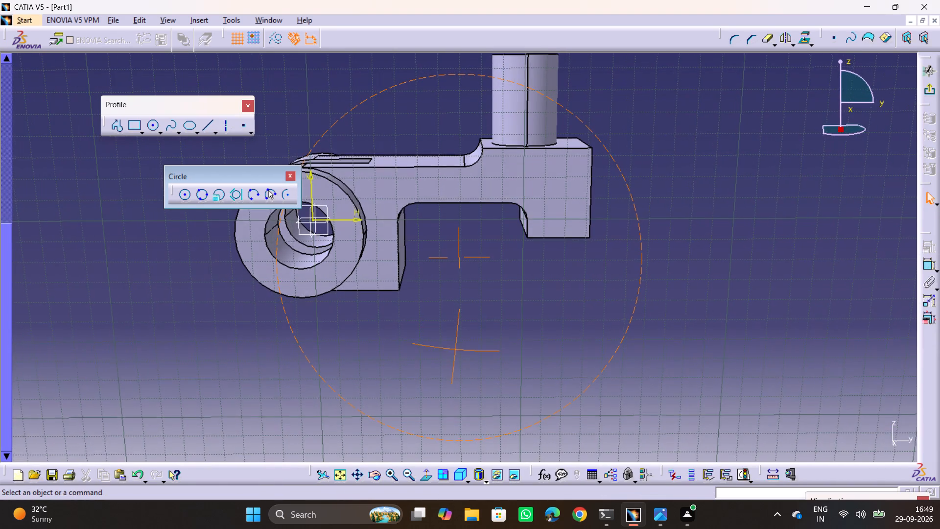
{"action": "left_click_drag", "start_coordinate": [456, 352], "coordinate": [460, 355]}
{"action": "middle_click_drag", "start_coordinate": [456, 352], "coordinate": [460, 355]}
{"action": "middle_click_drag", "start_coordinate": [496, 144], "coordinate": [502, 89], "text": "ctrl"}
{"action": "middle_click_drag", "start_coordinate": [519, 118], "coordinate": [587, 294]}
{"action": "scroll", "coordinate": [634, 370], "scroll_direction": "up", "scroll_amount": 1}
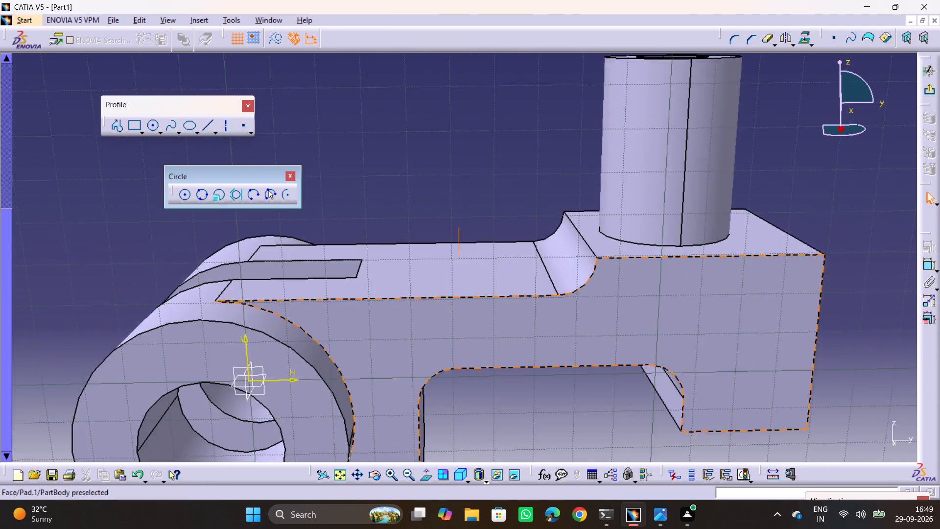
{"action": "middle_click_drag", "start_coordinate": [587, 294], "coordinate": [573, 270]}
{"action": "middle_click_drag", "start_coordinate": [557, 280], "coordinate": [539, 340]}
{"action": "middle_click_drag", "start_coordinate": [511, 239], "coordinate": [519, 270], "text": "ctrl"}
{"action": "middle_click_drag", "start_coordinate": [516, 262], "coordinate": [502, 254]}
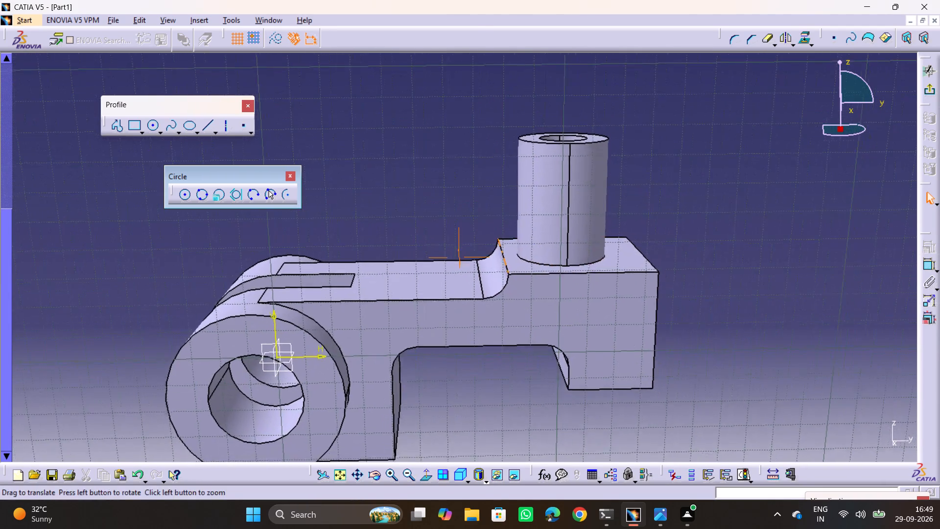
{"action": "middle_click_drag", "start_coordinate": [502, 254], "coordinate": [498, 205]}
{"action": "middle_click_drag", "start_coordinate": [479, 238], "coordinate": [483, 186]}
{"action": "left_click_drag", "start_coordinate": [479, 238], "coordinate": [483, 186]}
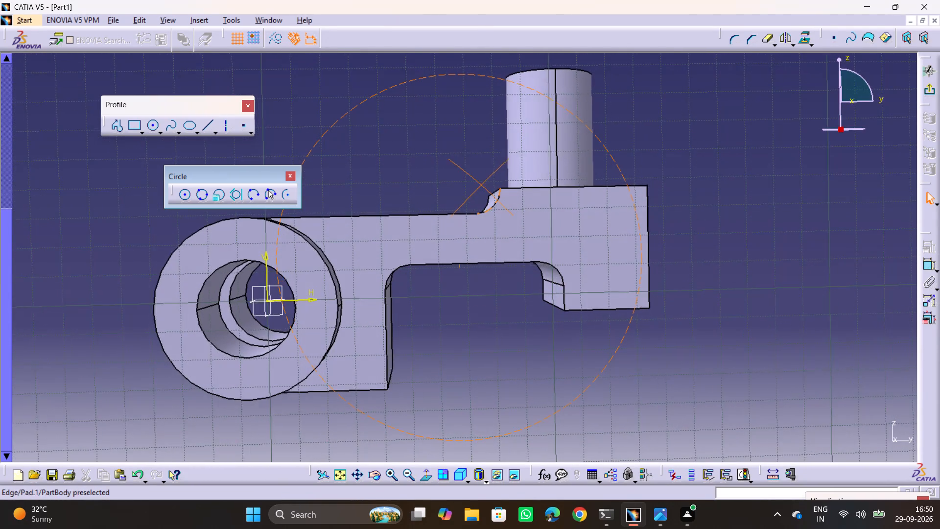
{"action": "middle_click_drag", "start_coordinate": [483, 186], "coordinate": [488, 187]}
{"action": "left_click_drag", "start_coordinate": [483, 186], "coordinate": [488, 187]}
{"action": "middle_click_drag", "start_coordinate": [479, 192], "coordinate": [486, 228], "text": "ctrl"}
{"action": "middle_click_drag", "start_coordinate": [487, 235], "coordinate": [464, 236]}
{"action": "left_click_drag", "start_coordinate": [486, 235], "coordinate": [464, 236]}
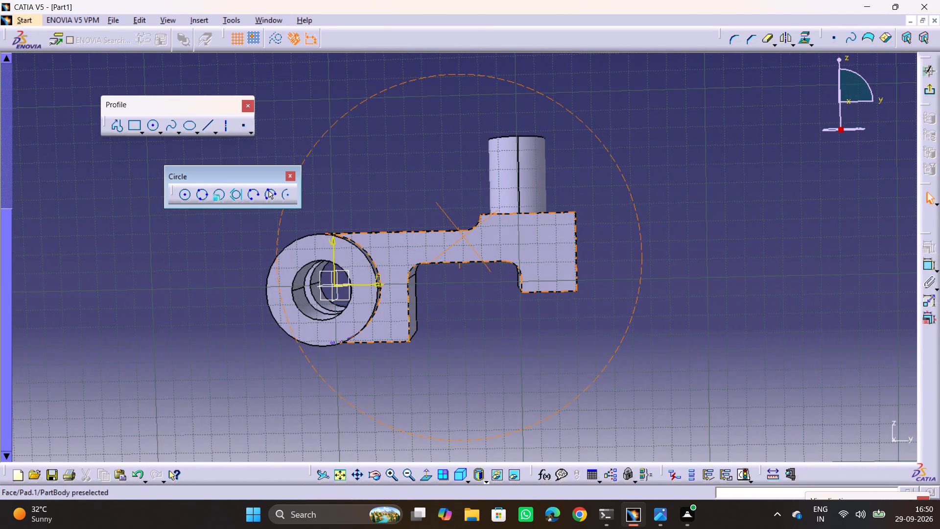
{"action": "left_click_drag", "start_coordinate": [464, 236], "coordinate": [468, 236]}
{"action": "middle_click_drag", "start_coordinate": [464, 236], "coordinate": [470, 236]}
{"action": "middle_click_drag", "start_coordinate": [482, 226], "coordinate": [497, 173], "text": "ctrl"}
{"action": "middle_click_drag", "start_coordinate": [529, 198], "coordinate": [545, 222]}
{"action": "left_click_drag", "start_coordinate": [529, 198], "coordinate": [545, 222]}
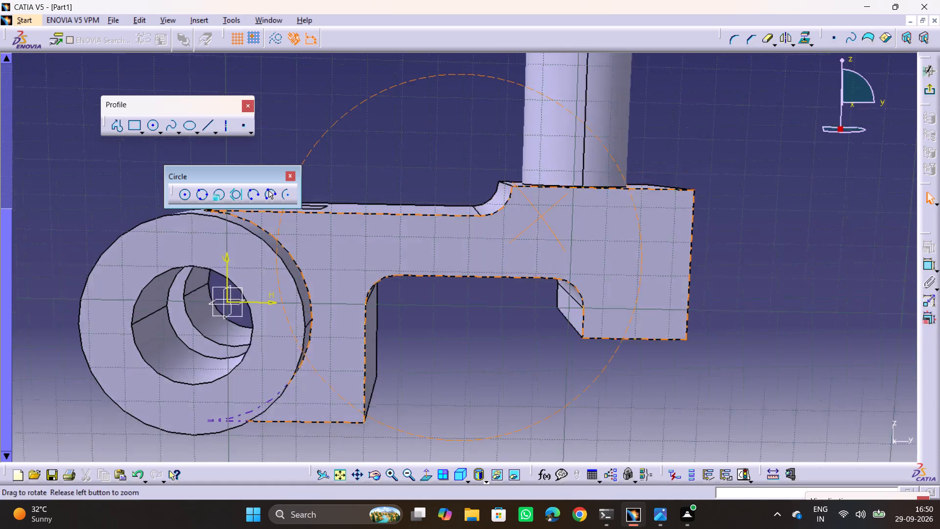
{"action": "left_click_drag", "start_coordinate": [545, 222], "coordinate": [531, 224]}
{"action": "middle_click_drag", "start_coordinate": [545, 222], "coordinate": [531, 224]}
{"action": "middle_click_drag", "start_coordinate": [530, 295], "coordinate": [588, 363]}
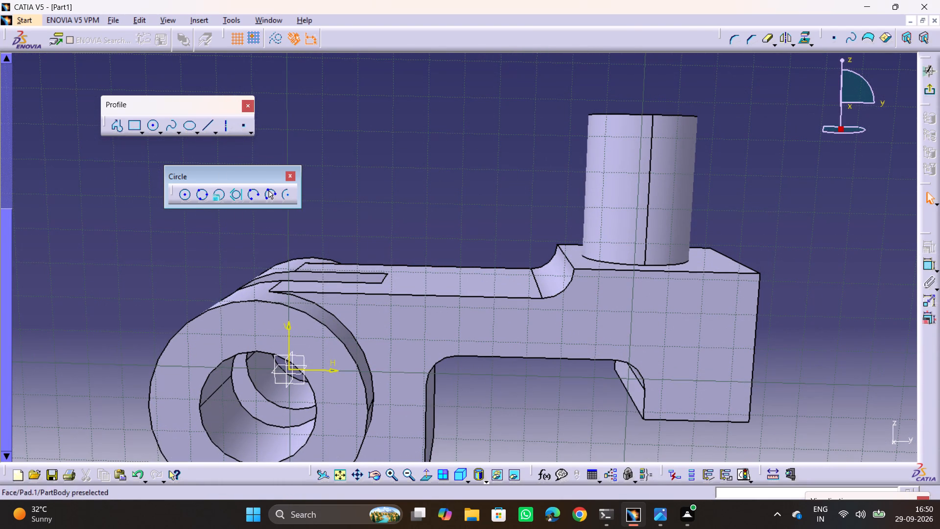
{"action": "left_click", "coordinate": [206, 128]}
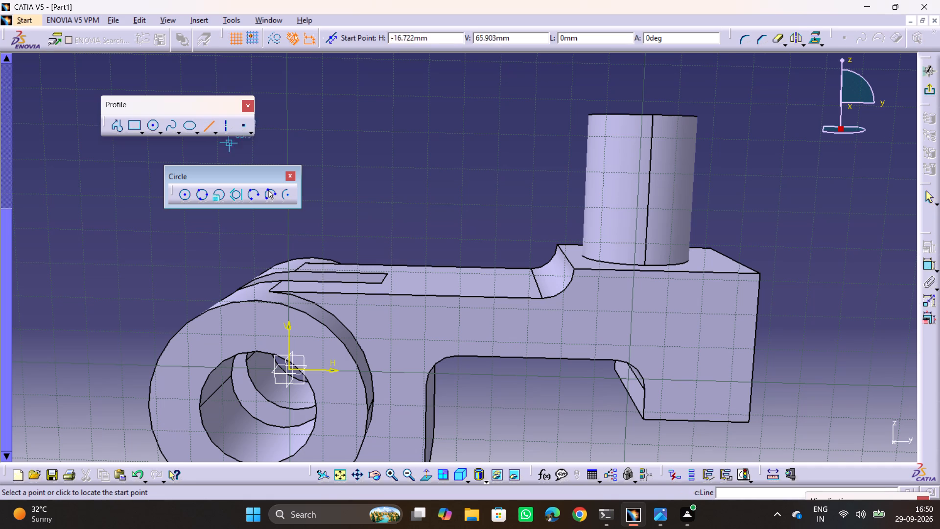
{"action": "left_click", "coordinate": [395, 271]}
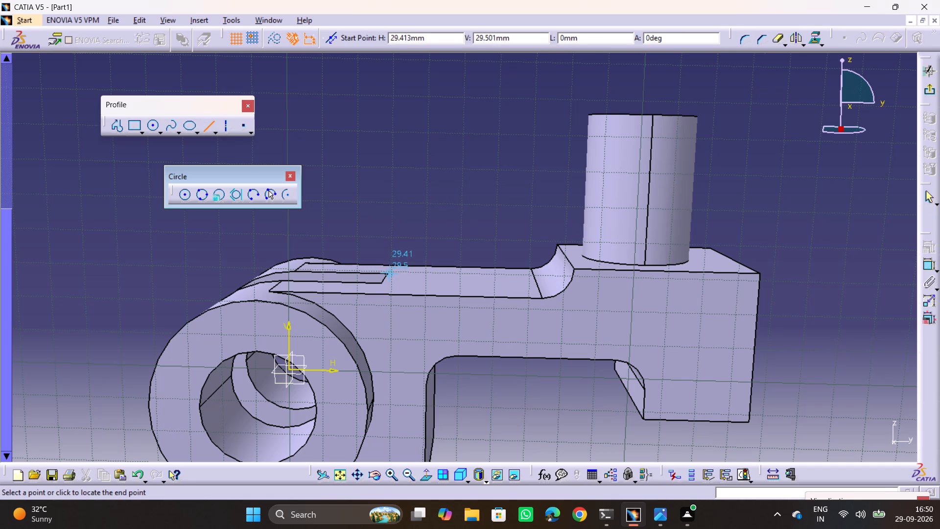
{"action": "left_click", "coordinate": [527, 276]}
{"action": "left_click", "coordinate": [491, 181]}
Make the horizontal line coincident with the long upper side edge of the arm.
{"action": "scroll", "coordinate": [507, 295], "scroll_direction": "down", "scroll_amount": 1}
{"action": "middle_click_drag", "start_coordinate": [504, 298], "coordinate": [509, 269]}
{"action": "left_click_drag", "start_coordinate": [504, 294], "coordinate": [508, 269]}
{"action": "key", "text": "alt+Tab"}
{"action": "key", "text": "alt+Tab"}
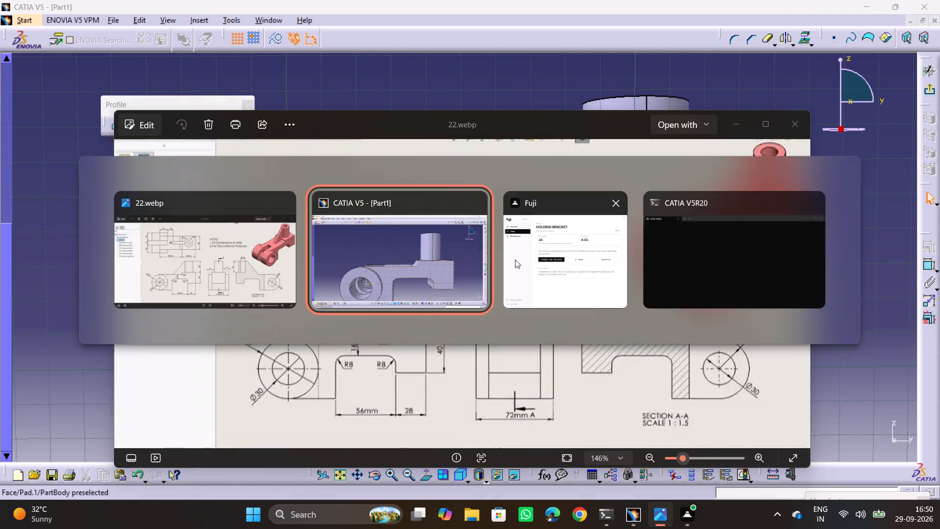
{"action": "scroll", "coordinate": [481, 249], "scroll_direction": "down", "scroll_amount": 1}
{"action": "middle_click_drag", "start_coordinate": [481, 249], "coordinate": [483, 310]}
{"action": "left_click_drag", "start_coordinate": [481, 249], "coordinate": [486, 310]}
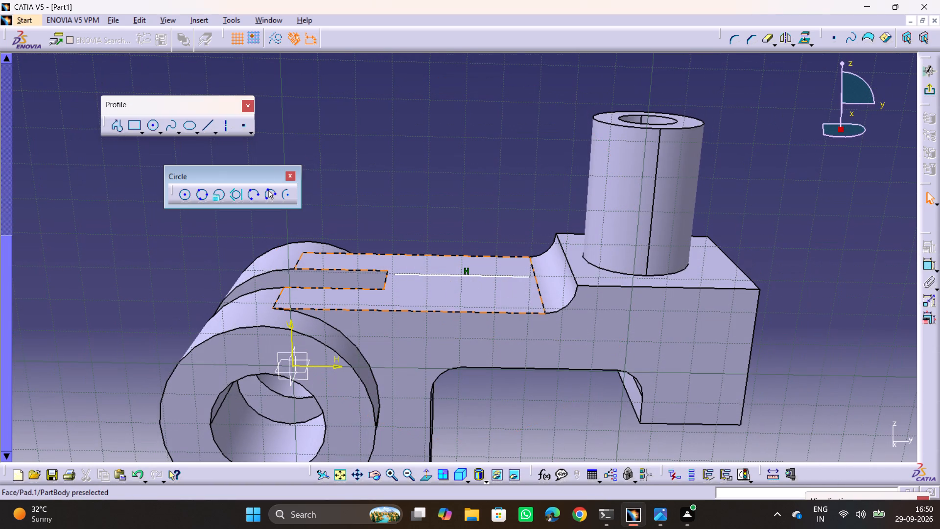
{"action": "left_click", "coordinate": [443, 274]}
{"action": "left_click", "coordinate": [457, 314], "text": "ctrl"}
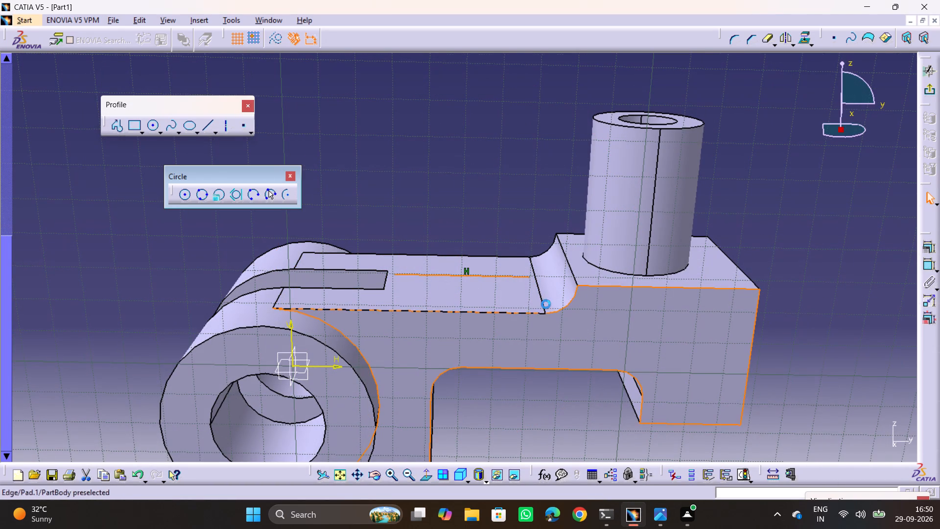
{"action": "left_click", "coordinate": [453, 162]}
{"action": "left_click", "coordinate": [436, 275]}
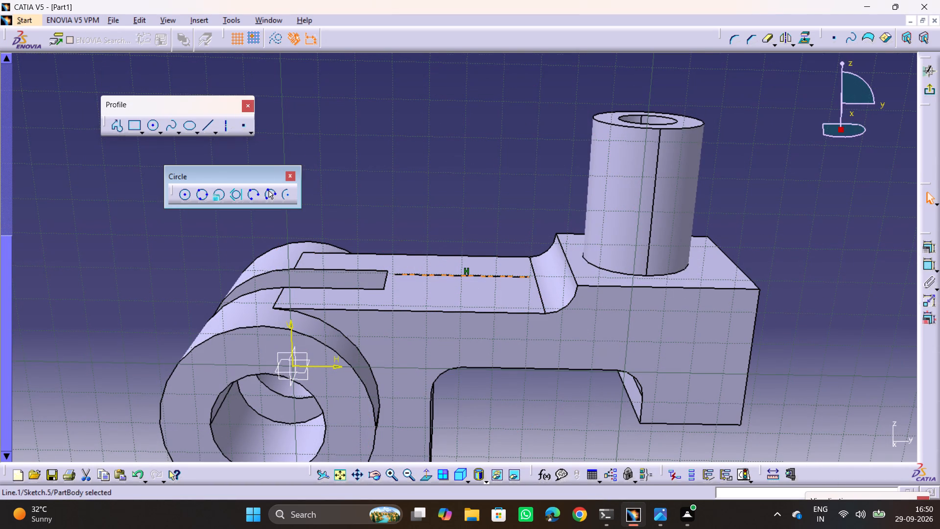
{"action": "left_click", "coordinate": [436, 312], "text": "ctrl"}
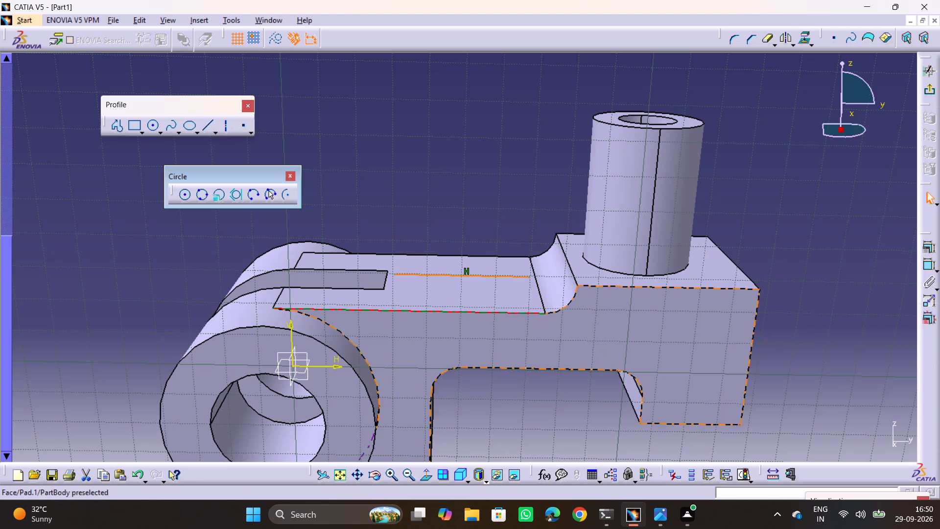
{"action": "left_click", "coordinate": [926, 251]}
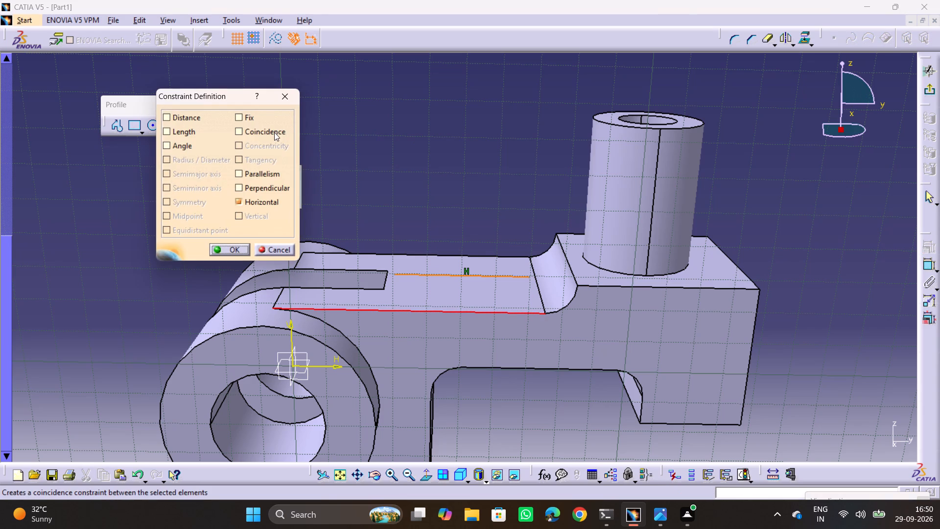
{"action": "left_click", "coordinate": [273, 132]}
{"action": "left_click", "coordinate": [230, 251]}
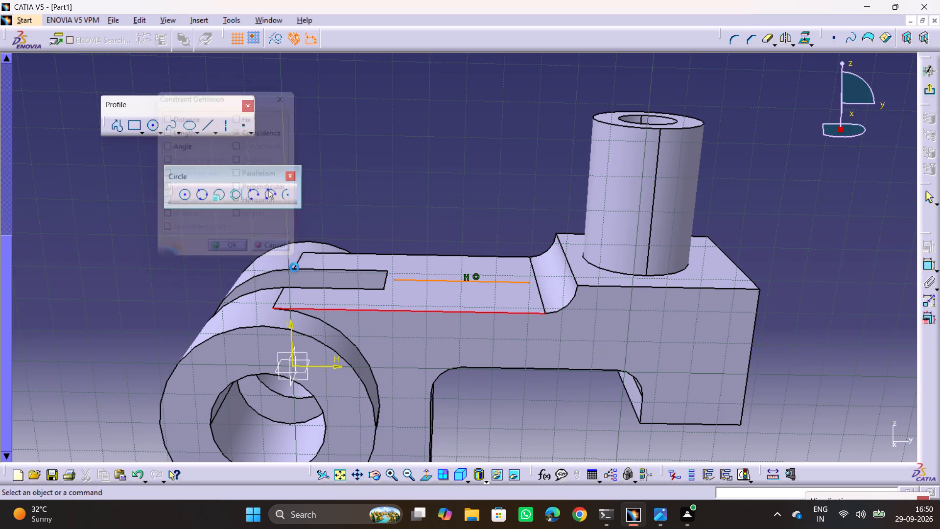
Constrain the line's fork-side endpoint 20 mm from the slot's end edge, checking the distance on drawing 22.webp.
{"action": "left_click", "coordinate": [927, 270]}
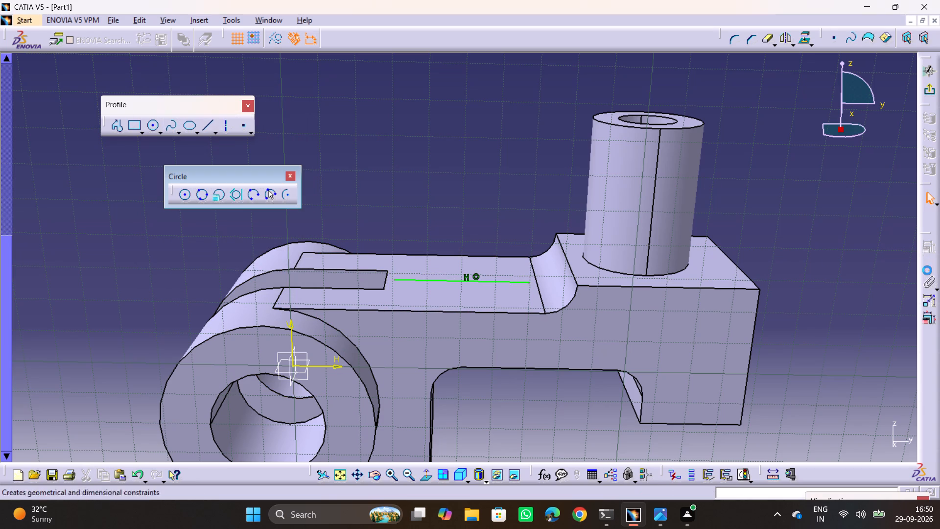
{"action": "left_click", "coordinate": [385, 281]}
{"action": "left_click", "coordinate": [394, 280]}
{"action": "left_click", "coordinate": [389, 196]}
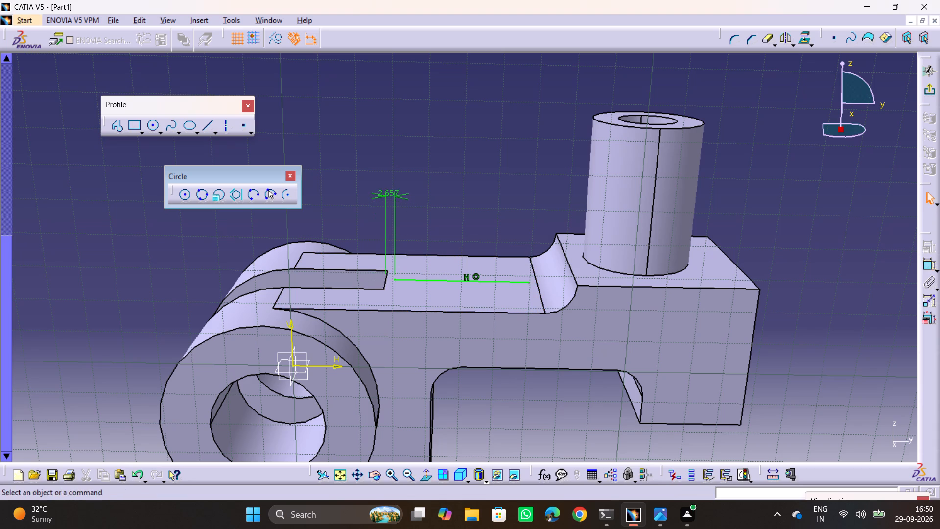
{"action": "double_click", "coordinate": [393, 193]}
{"action": "key", "text": "alt+Tab"}
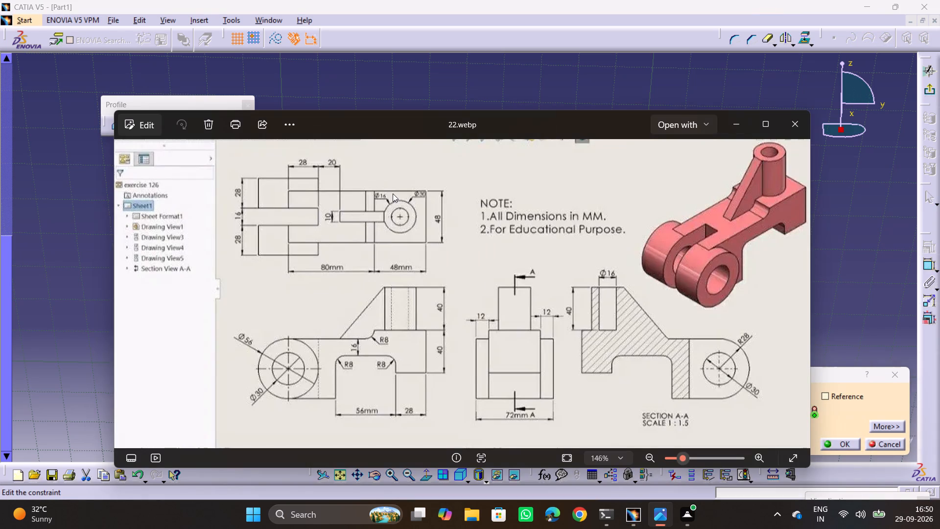
{"action": "key", "text": "alt+Tab"}
{"action": "type", "text": "20"}
{"action": "key", "text": "Return"}
{"action": "left_click", "coordinate": [498, 153]}
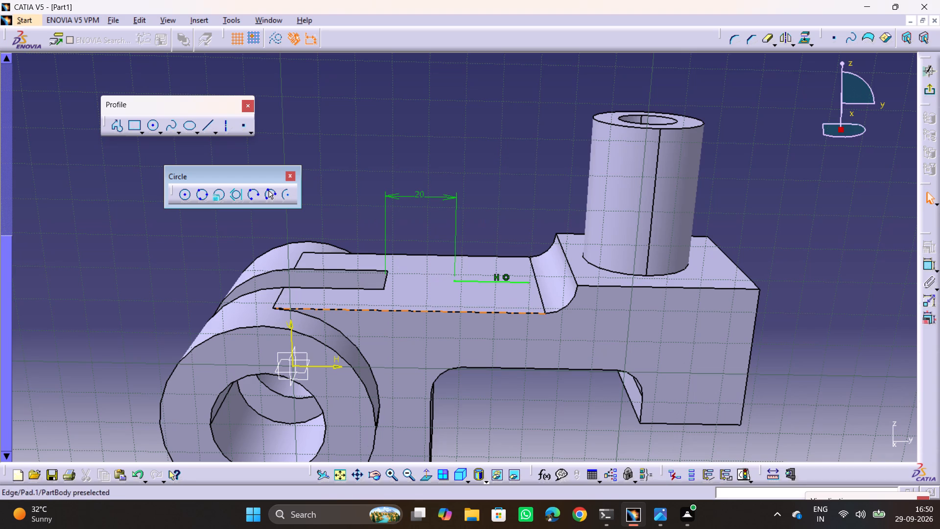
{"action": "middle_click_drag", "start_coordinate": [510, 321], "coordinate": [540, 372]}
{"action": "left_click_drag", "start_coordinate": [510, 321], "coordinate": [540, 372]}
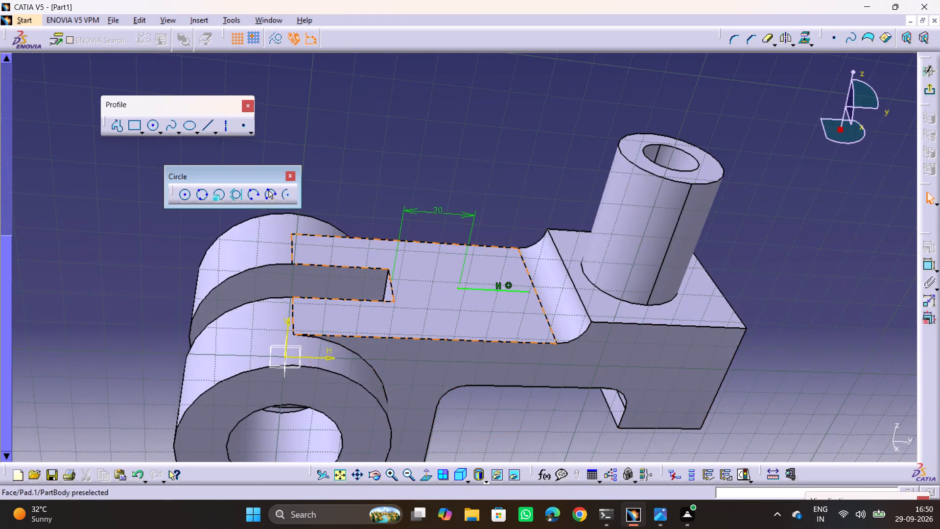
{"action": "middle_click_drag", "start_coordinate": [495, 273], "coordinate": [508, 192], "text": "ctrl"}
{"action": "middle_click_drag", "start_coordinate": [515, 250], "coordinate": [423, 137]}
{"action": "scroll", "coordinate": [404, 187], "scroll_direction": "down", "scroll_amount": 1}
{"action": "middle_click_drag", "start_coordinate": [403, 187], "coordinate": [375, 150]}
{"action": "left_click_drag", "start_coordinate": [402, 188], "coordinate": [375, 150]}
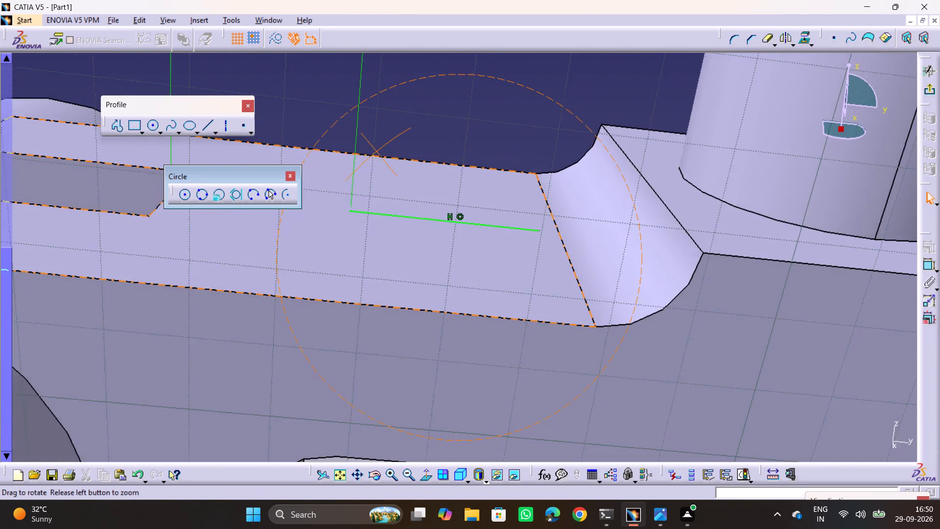
Project the curved fillet edge between the arm and the boss block onto the sketch plane.
{"action": "middle_click_drag", "start_coordinate": [375, 150], "coordinate": [387, 168]}
{"action": "left_click_drag", "start_coordinate": [375, 150], "coordinate": [389, 168]}
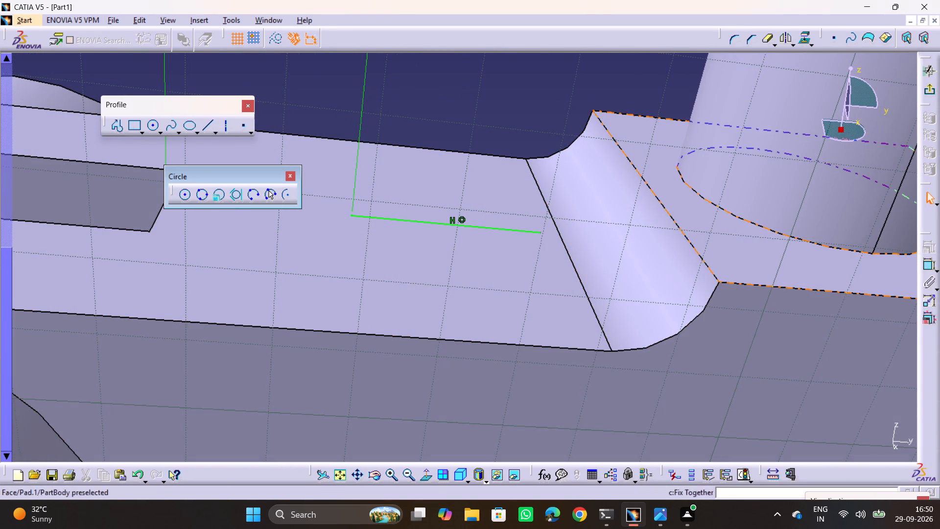
{"action": "left_click", "coordinate": [803, 41]}
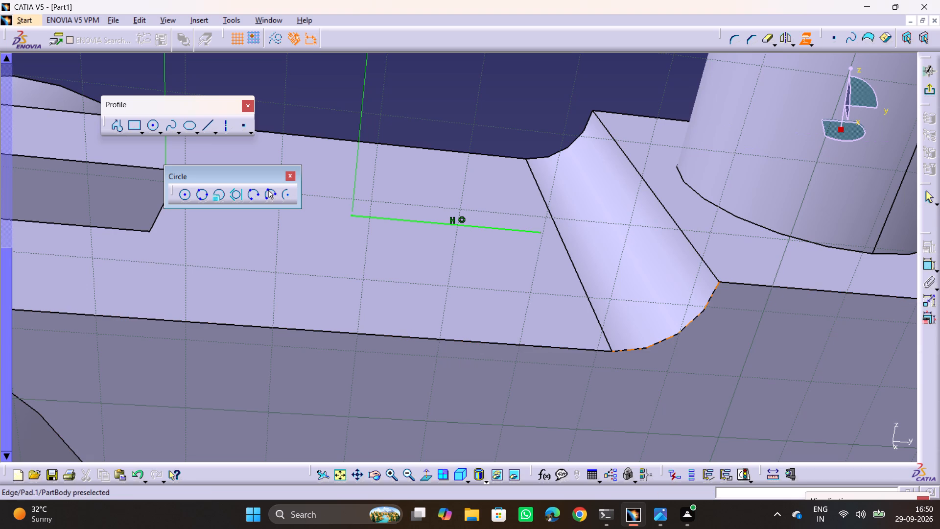
{"action": "left_click", "coordinate": [677, 334]}
{"action": "left_click", "coordinate": [502, 98]}
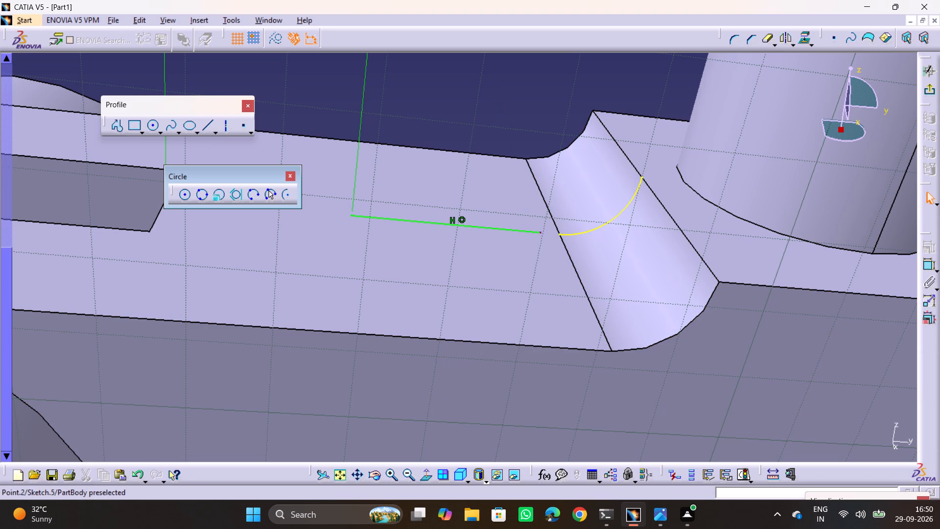
Make the horizontal line's fillet-side endpoint coincident with the lower end of the projected fillet arc.
{"action": "left_click", "coordinate": [541, 232]}
{"action": "left_click", "coordinate": [558, 235], "text": "ctrl"}
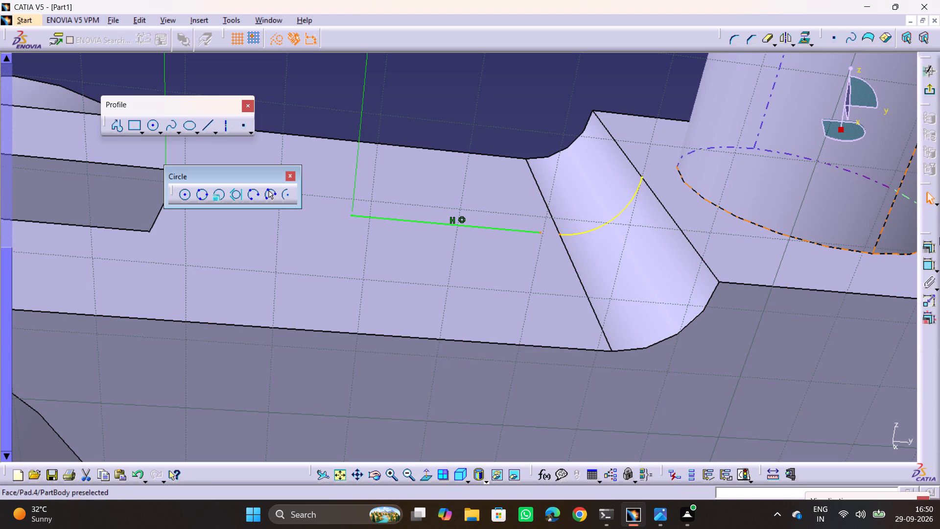
{"action": "left_click", "coordinate": [929, 246]}
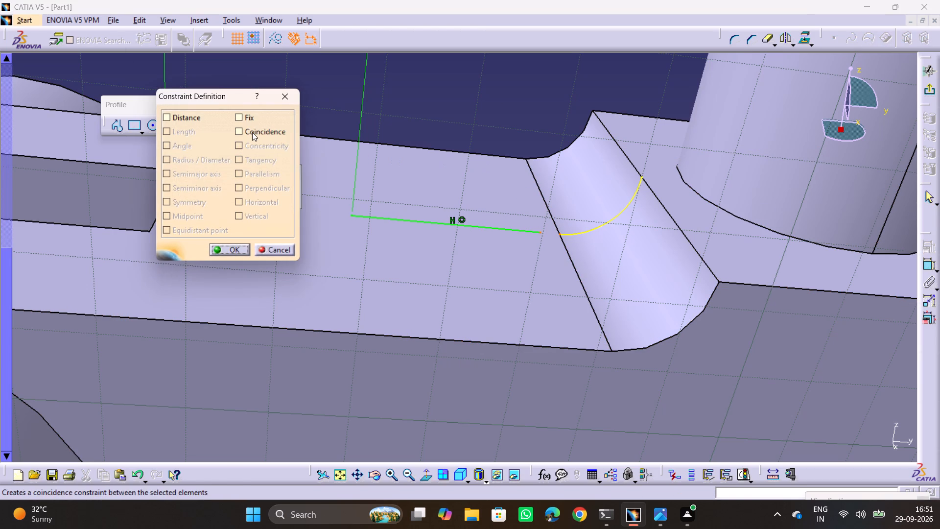
{"action": "left_click", "coordinate": [252, 132]}
{"action": "left_click", "coordinate": [228, 249]}
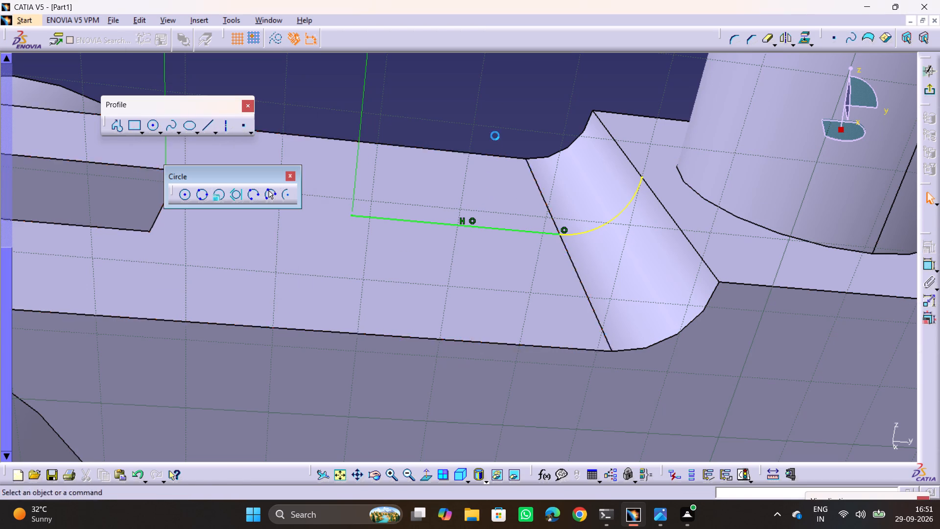
Sketch a horizontal line about 4.5 mm long from the projected arc's upper end to the foot of the boss.
{"action": "middle_click_drag", "start_coordinate": [551, 127], "coordinate": [388, 157]}
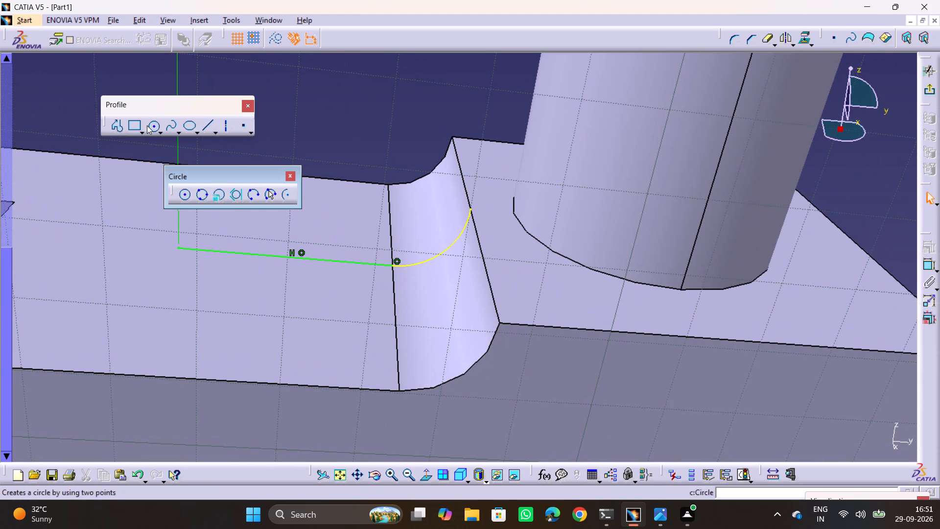
{"action": "left_click", "coordinate": [135, 128]}
{"action": "left_click", "coordinate": [138, 125]}
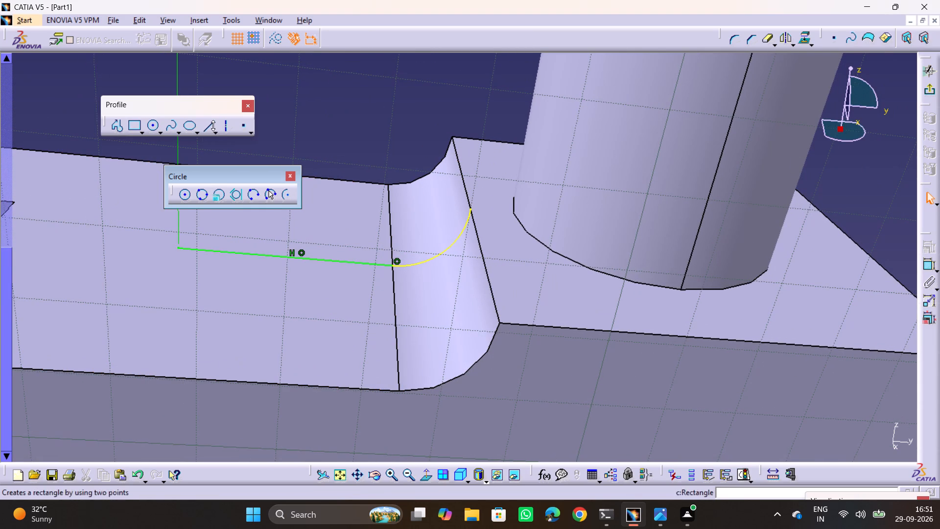
{"action": "left_click", "coordinate": [211, 125]}
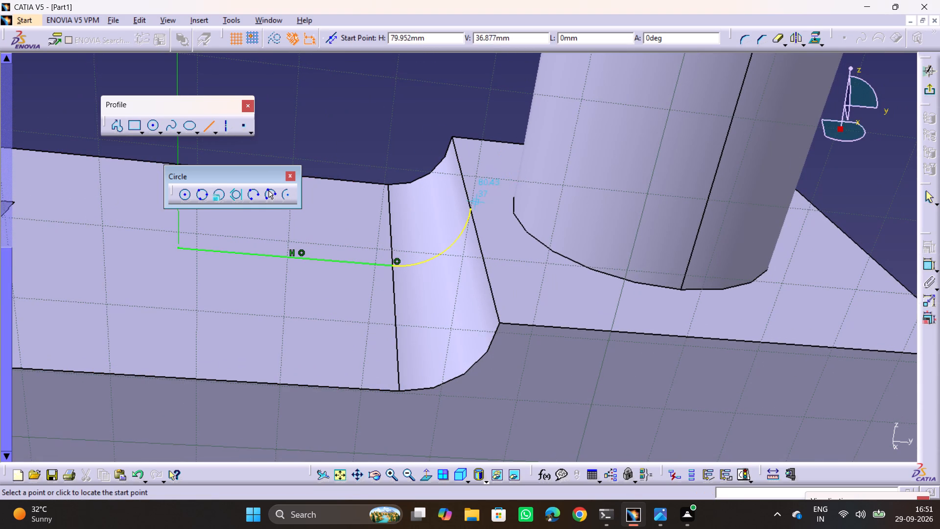
{"action": "left_click", "coordinate": [471, 210]}
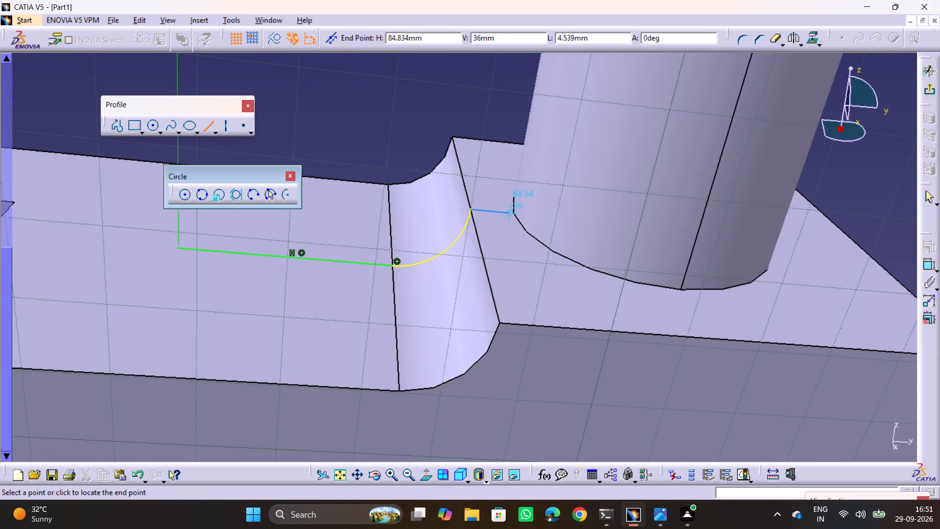
{"action": "left_click", "coordinate": [513, 216]}
{"action": "left_click", "coordinate": [403, 120]}
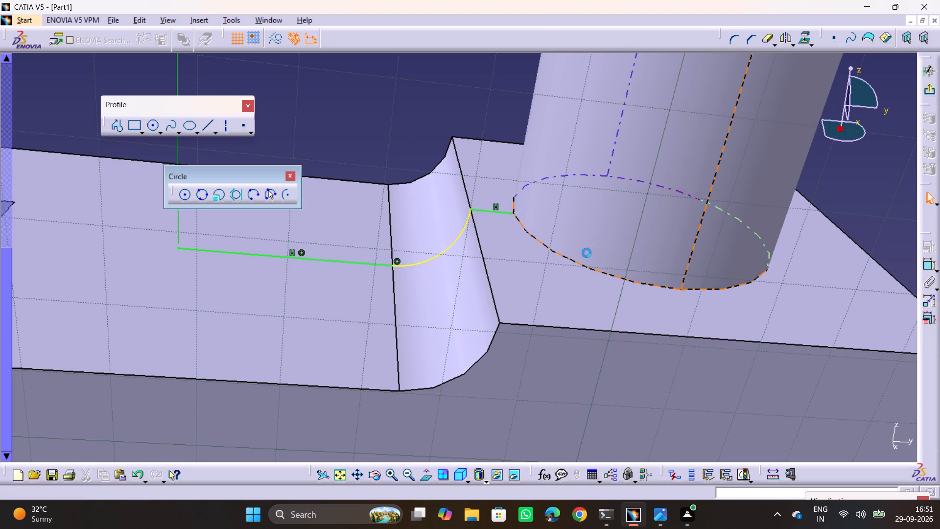
Move the short horizontal line's boss-side endpoint back to the arm side of the projected arc's upper end.
{"action": "middle_click_drag", "start_coordinate": [553, 161], "coordinate": [529, 242]}
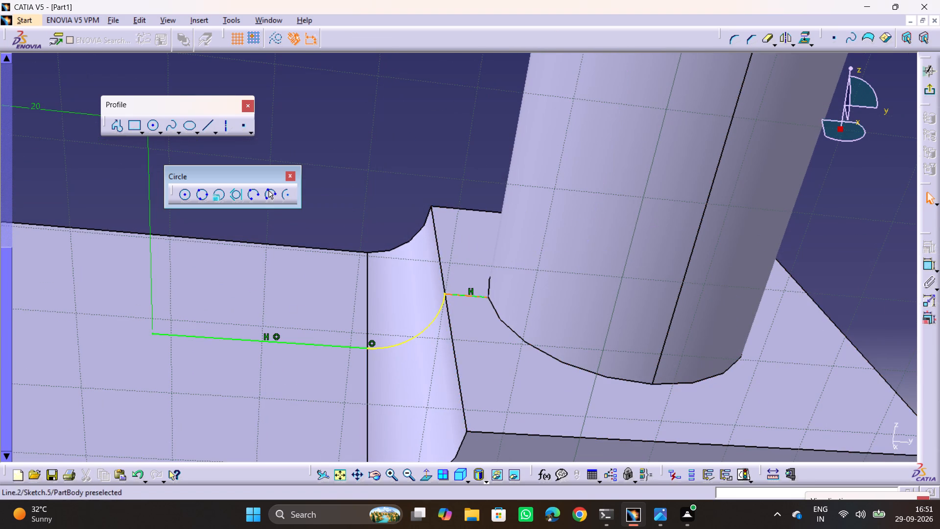
{"action": "left_click_drag", "start_coordinate": [450, 293], "coordinate": [253, 283]}
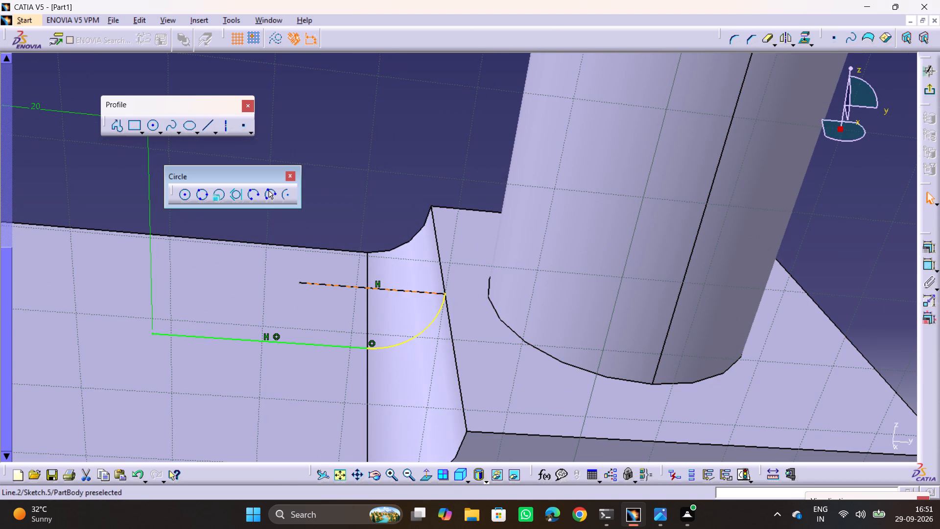
{"action": "left_click_drag", "start_coordinate": [253, 283], "coordinate": [376, 289]}
{"action": "left_click", "coordinate": [891, 234]}
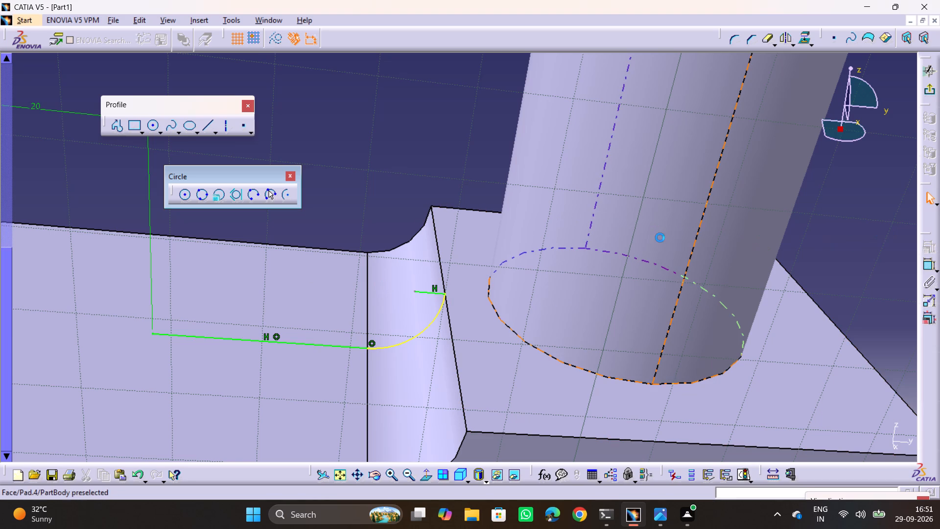
{"action": "middle_click", "coordinate": [658, 297], "text": "ctrl"}
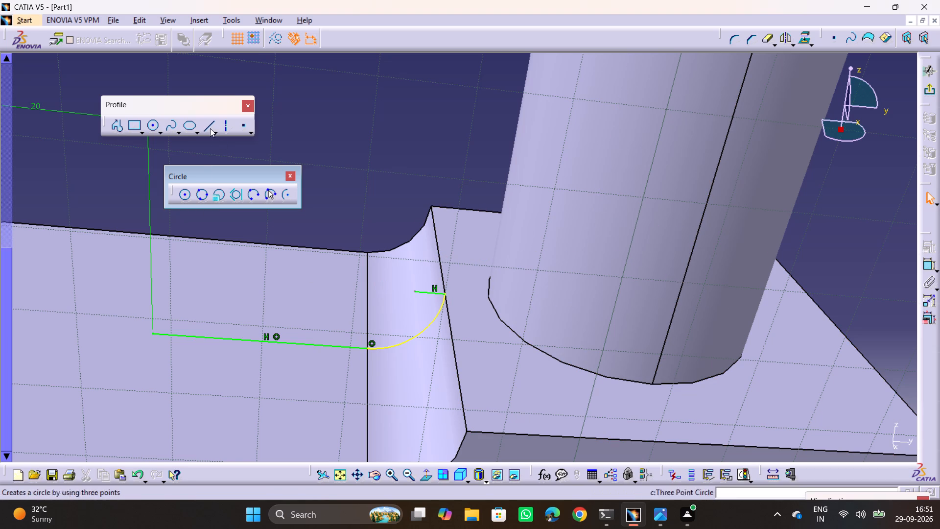
Sketch a vertical line about 41 mm long beside the boss's fork-facing side, from its foot to its top rim.
{"action": "left_click", "coordinate": [210, 127]}
{"action": "left_click_drag", "start_coordinate": [483, 304], "coordinate": [483, 297]}
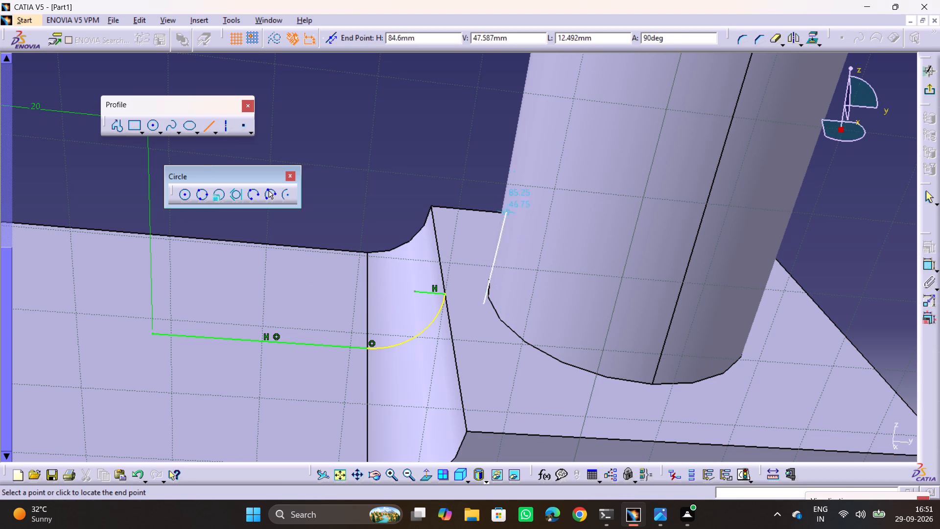
{"action": "middle_click_drag", "start_coordinate": [523, 73], "coordinate": [526, 118], "text": "ctrl"}
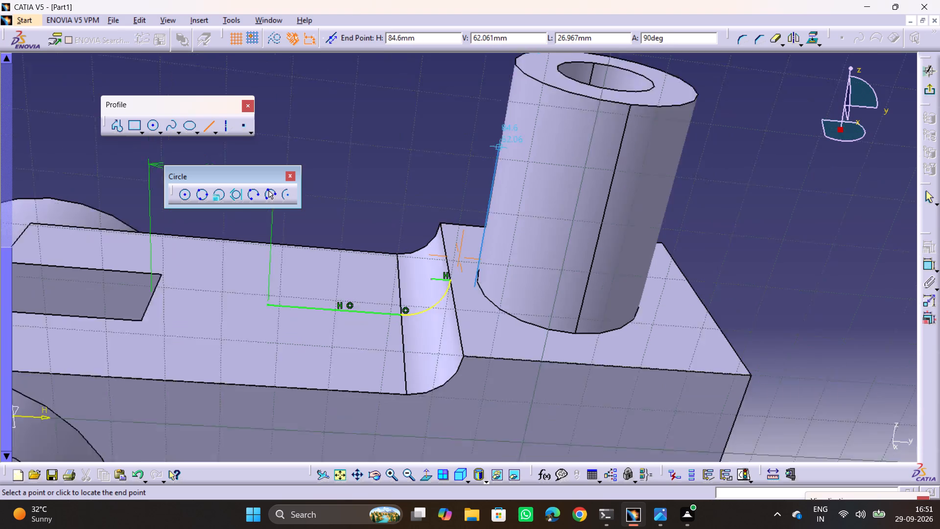
{"action": "middle_click_drag", "start_coordinate": [526, 118], "coordinate": [529, 129], "text": "ctrl"}
{"action": "left_click", "coordinate": [504, 102]}
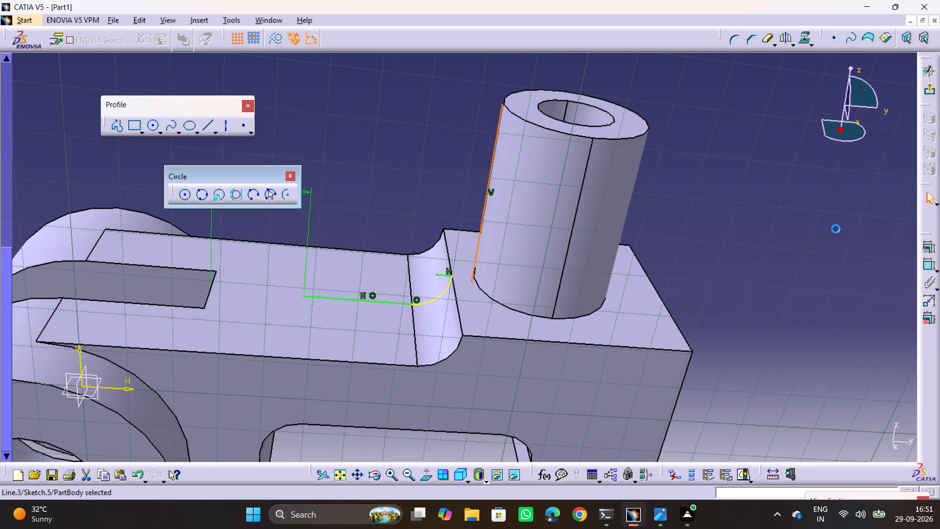
Dimension the vertical line's length and set it to 40 mm.
{"action": "left_click", "coordinate": [923, 264]}
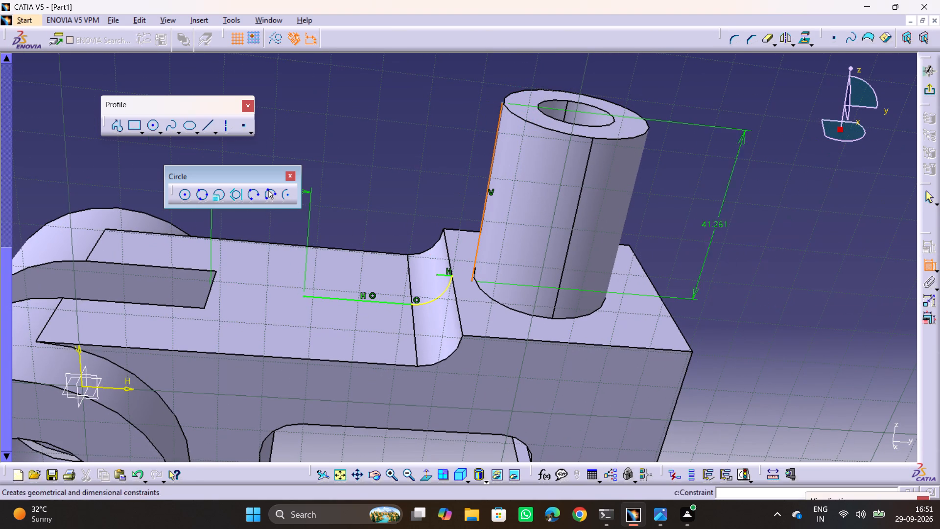
{"action": "left_click", "coordinate": [686, 224]}
{"action": "double_click", "coordinate": [685, 220]}
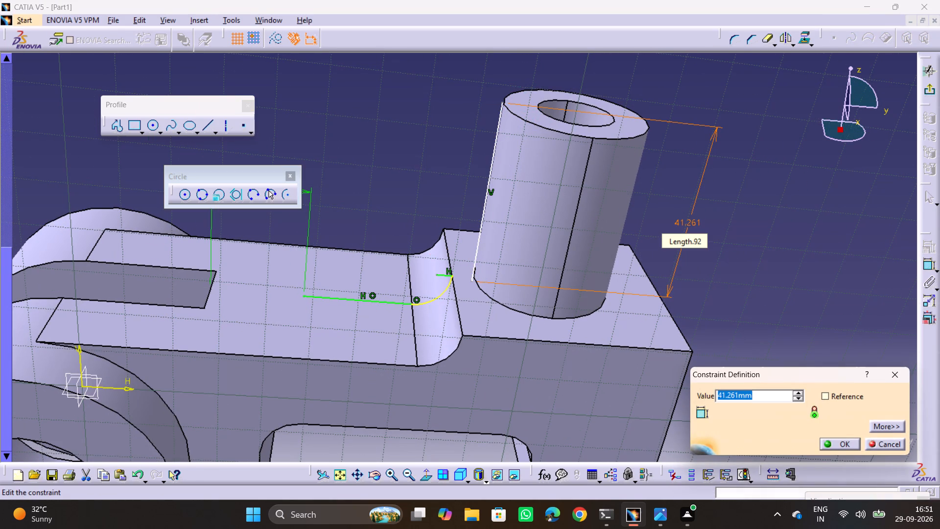
{"action": "type", "text": "40"}
{"action": "key", "text": "Return"}
{"action": "left_click_drag", "start_coordinate": [725, 273], "coordinate": [729, 273]}
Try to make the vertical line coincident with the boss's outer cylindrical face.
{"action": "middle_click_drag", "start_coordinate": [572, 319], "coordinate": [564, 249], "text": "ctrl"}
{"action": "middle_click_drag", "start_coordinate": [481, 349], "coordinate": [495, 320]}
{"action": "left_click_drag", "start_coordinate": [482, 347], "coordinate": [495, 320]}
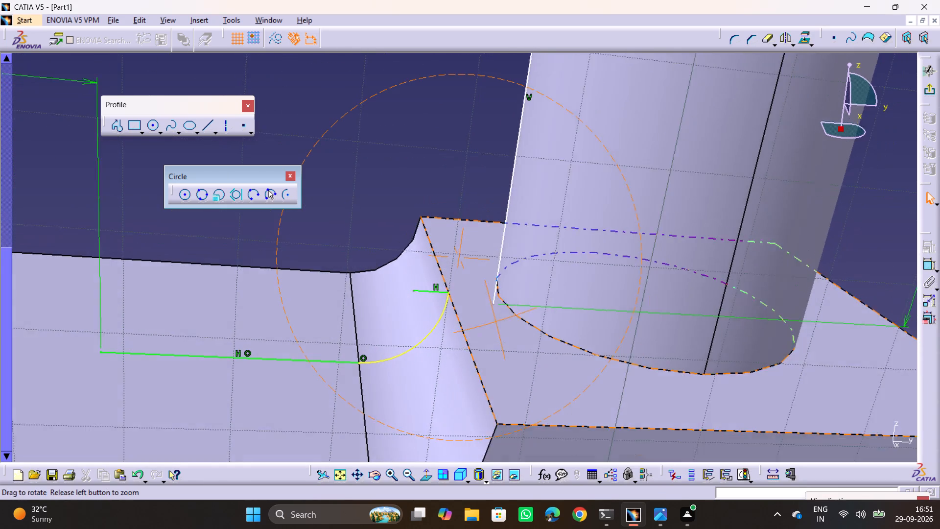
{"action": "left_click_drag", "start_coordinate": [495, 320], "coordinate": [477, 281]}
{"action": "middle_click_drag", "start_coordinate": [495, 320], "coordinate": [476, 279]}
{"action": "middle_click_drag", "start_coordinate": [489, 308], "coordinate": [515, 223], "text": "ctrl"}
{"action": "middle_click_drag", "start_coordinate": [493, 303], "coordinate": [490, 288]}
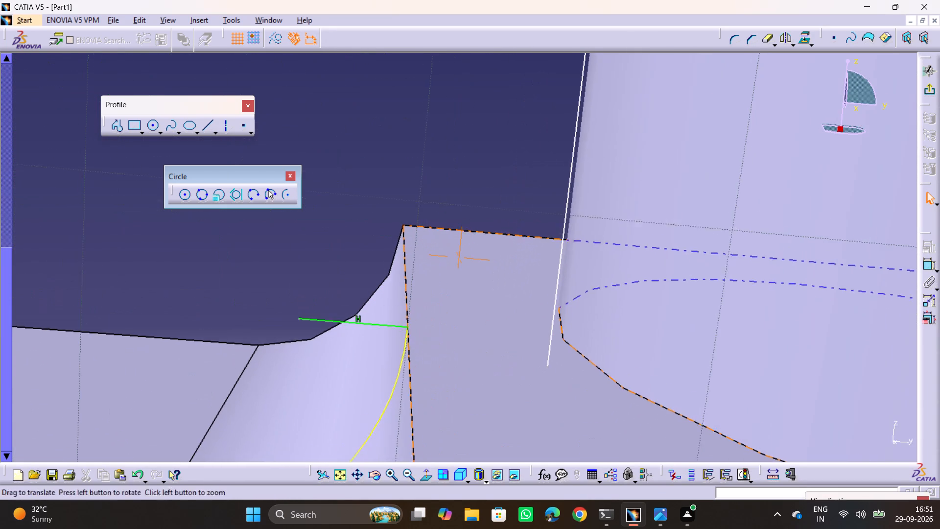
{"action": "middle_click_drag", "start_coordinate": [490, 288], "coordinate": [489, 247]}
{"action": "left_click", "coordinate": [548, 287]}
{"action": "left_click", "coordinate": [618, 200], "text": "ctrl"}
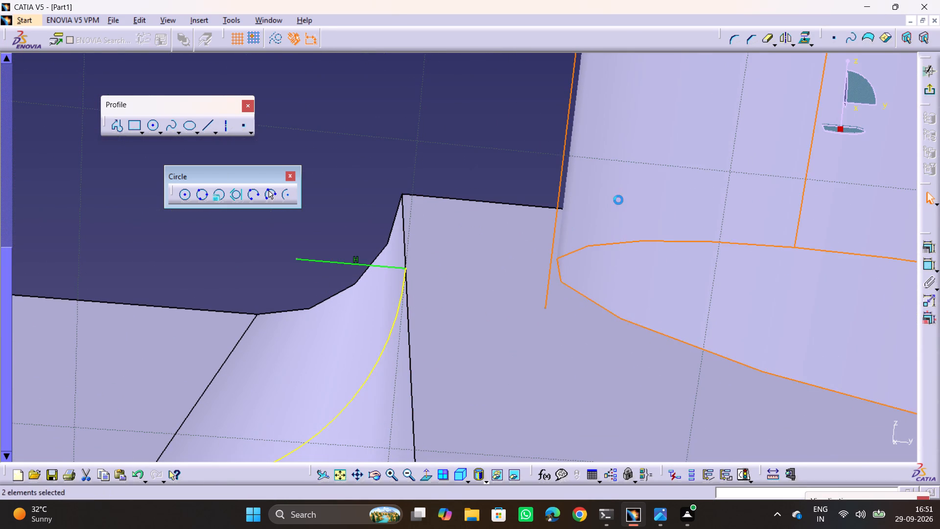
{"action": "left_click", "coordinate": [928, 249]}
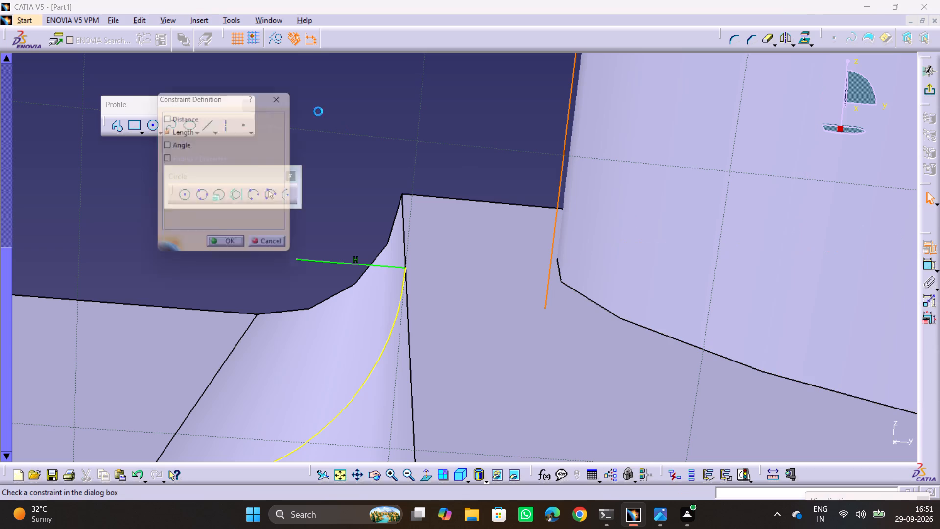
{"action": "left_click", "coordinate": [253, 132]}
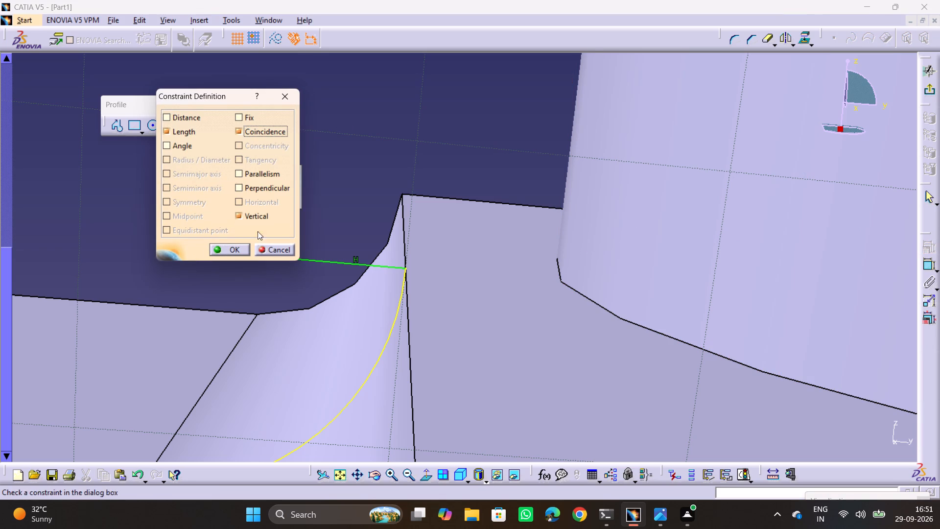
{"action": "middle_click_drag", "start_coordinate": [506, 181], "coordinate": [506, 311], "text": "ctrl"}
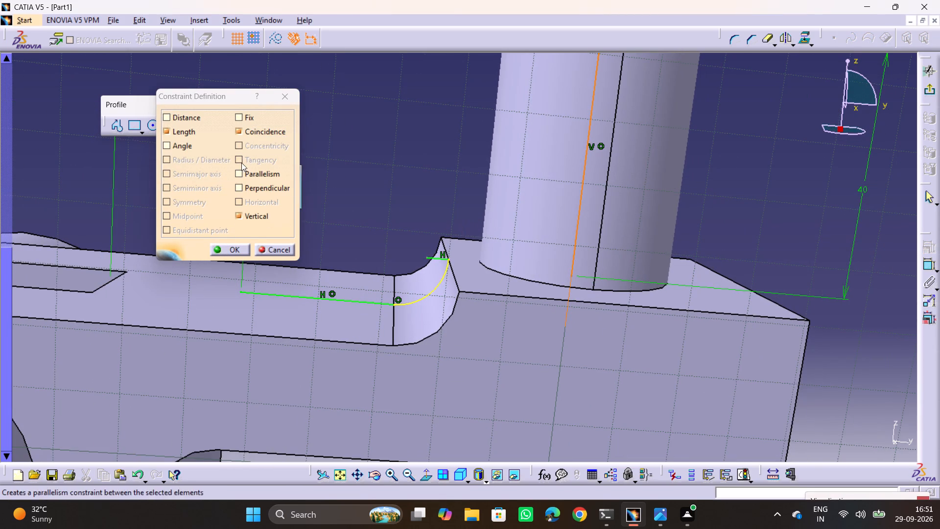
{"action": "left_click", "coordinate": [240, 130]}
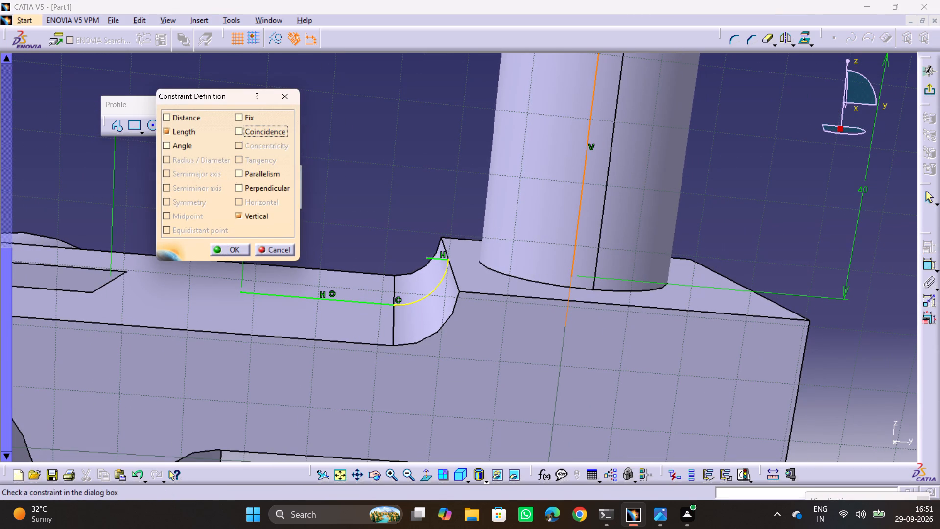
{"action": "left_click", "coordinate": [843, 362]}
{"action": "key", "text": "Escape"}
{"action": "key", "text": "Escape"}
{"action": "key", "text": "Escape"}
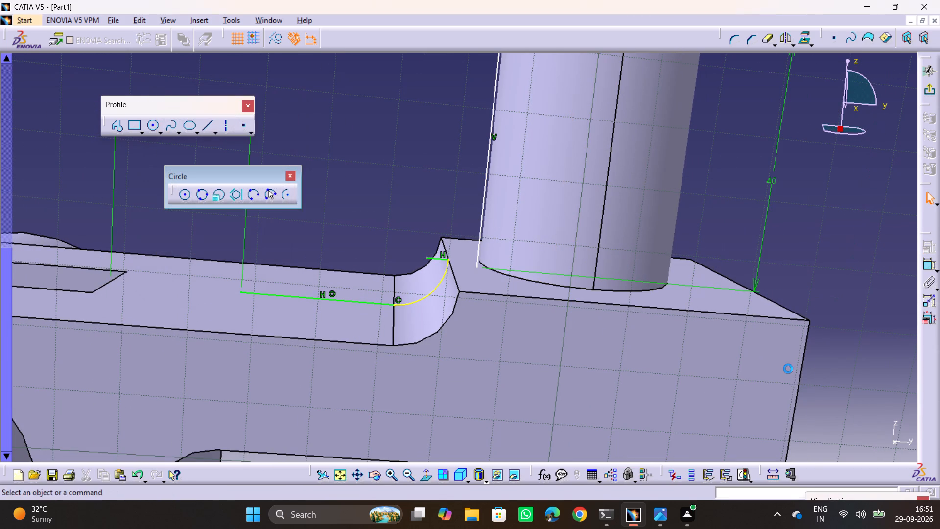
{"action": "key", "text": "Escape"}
Examine from several angles how the vertical line and the rest of the rib sketch sit against the boss.
{"action": "middle_click_drag", "start_coordinate": [447, 148], "coordinate": [539, 287]}
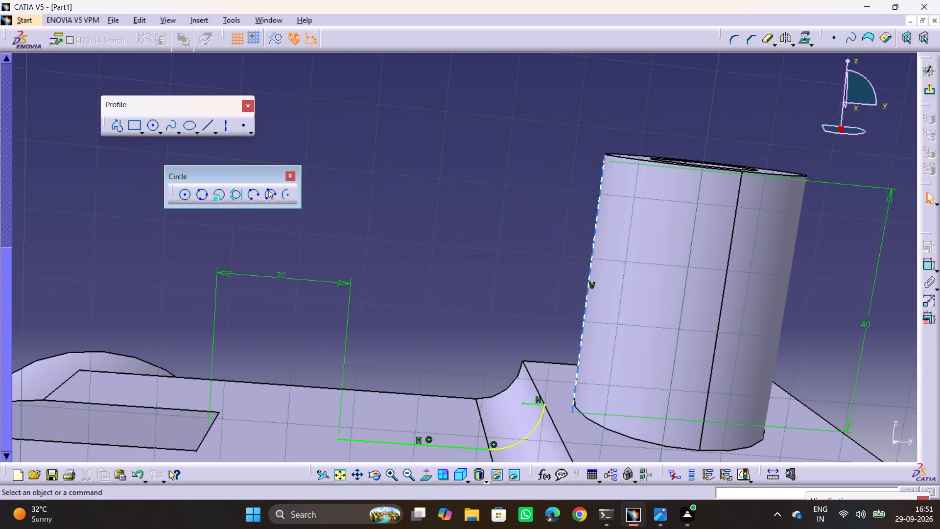
{"action": "middle_click_drag", "start_coordinate": [645, 201], "coordinate": [635, 147], "text": "ctrl"}
{"action": "middle_click_drag", "start_coordinate": [621, 186], "coordinate": [493, 226]}
{"action": "middle_click_drag", "start_coordinate": [566, 228], "coordinate": [550, 295]}
{"action": "left_click_drag", "start_coordinate": [566, 228], "coordinate": [507, 290]}
{"action": "middle_click_drag", "start_coordinate": [645, 264], "coordinate": [477, 188]}
{"action": "middle_click_drag", "start_coordinate": [490, 253], "coordinate": [431, 244], "text": "ctrl"}
{"action": "left_click_drag", "start_coordinate": [489, 253], "coordinate": [431, 243], "text": "ctrl"}
{"action": "middle_click_drag", "start_coordinate": [420, 230], "coordinate": [426, 264], "text": "ctrl"}
{"action": "middle_click_drag", "start_coordinate": [305, 296], "coordinate": [378, 231]}
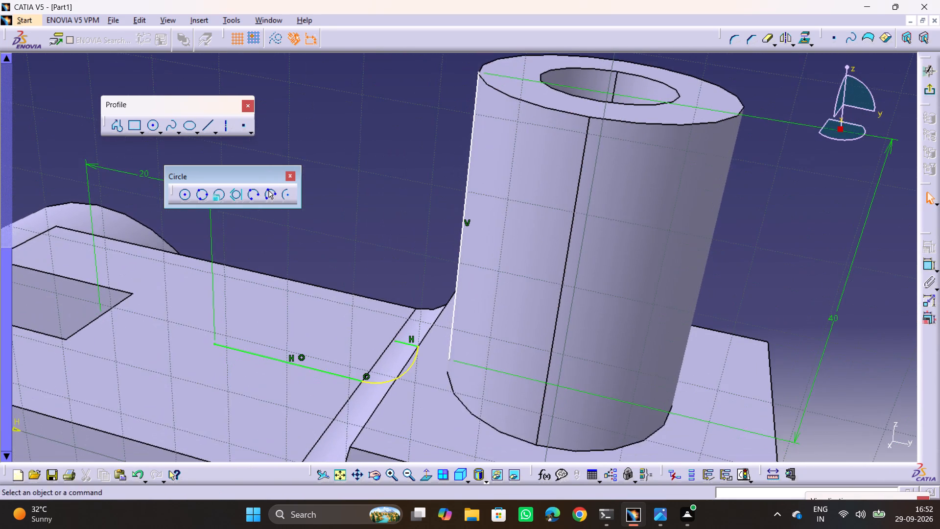
{"action": "middle_click_drag", "start_coordinate": [462, 260], "coordinate": [517, 215]}
{"action": "scroll", "coordinate": [462, 260], "scroll_direction": "down", "scroll_amount": 1}
{"action": "left_click_drag", "start_coordinate": [462, 259], "coordinate": [517, 215]}
{"action": "middle_click_drag", "start_coordinate": [498, 284], "coordinate": [497, 312], "text": "ctrl"}
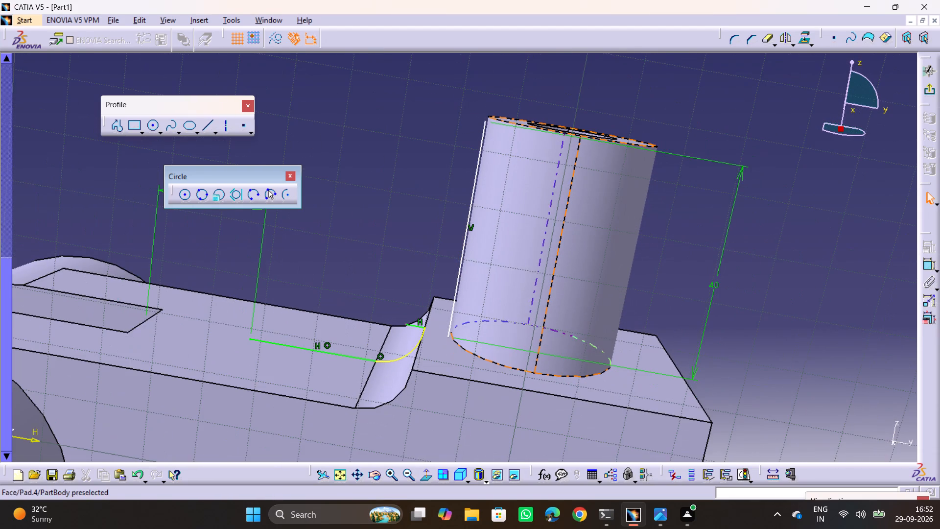
{"action": "middle_click_drag", "start_coordinate": [485, 326], "coordinate": [492, 413]}
{"action": "scroll", "coordinate": [485, 326], "scroll_direction": "down", "scroll_amount": 1}
{"action": "left_click_drag", "start_coordinate": [485, 326], "coordinate": [492, 414]}
{"action": "left_click", "coordinate": [736, 363]}
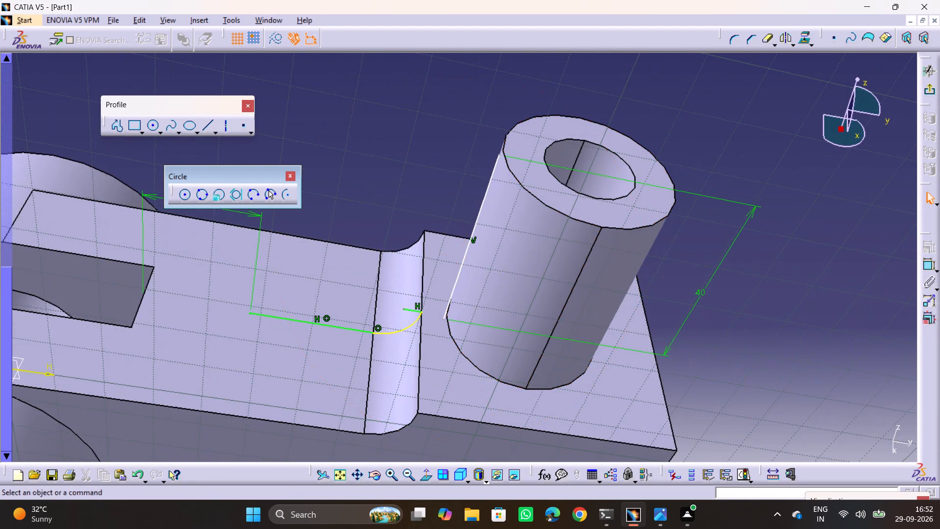
Dimension the vertical line's distance from the boss axis and set it to 15 mm.
{"action": "middle_click_drag", "start_coordinate": [652, 345], "coordinate": [595, 274]}
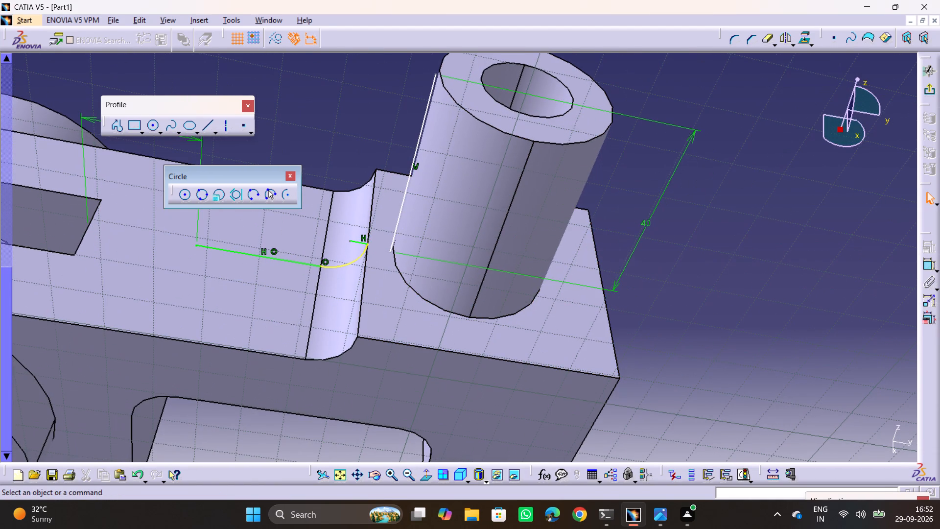
{"action": "left_click", "coordinate": [926, 266]}
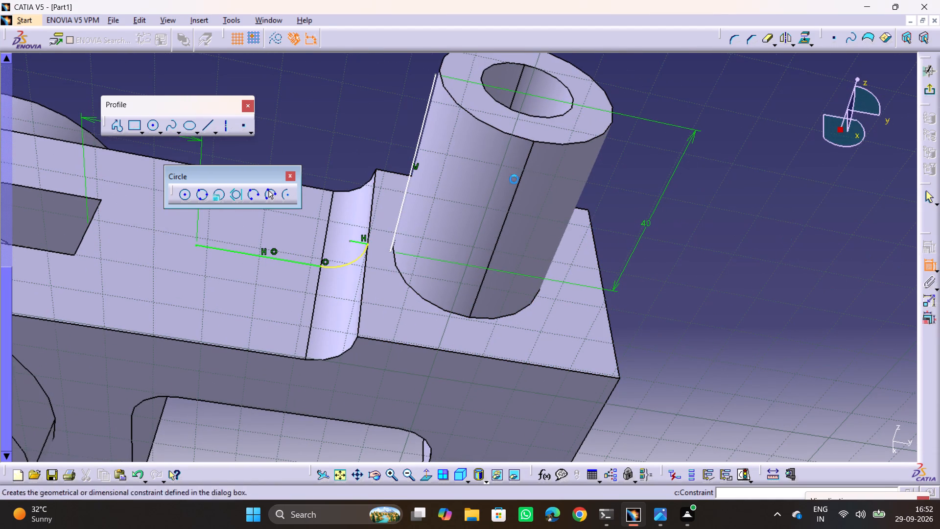
{"action": "left_click", "coordinate": [508, 172]}
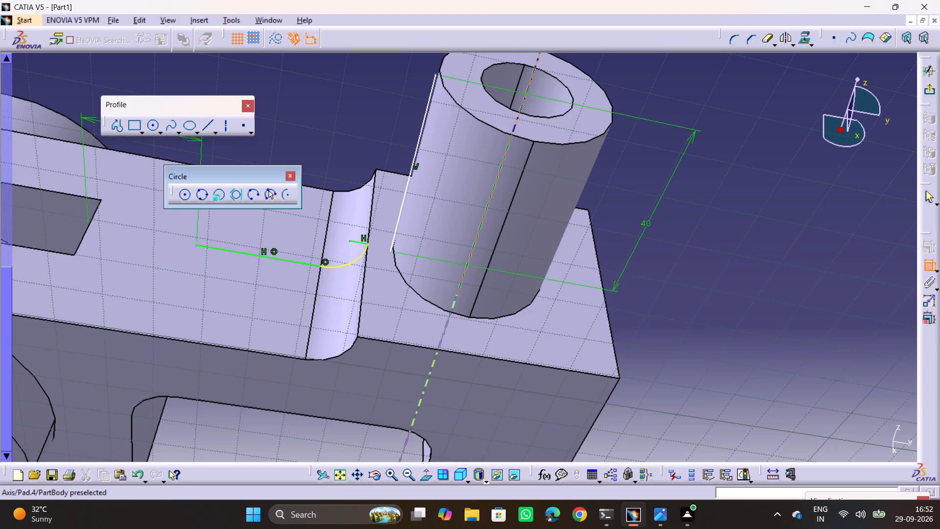
{"action": "left_click", "coordinate": [404, 191]}
{"action": "left_click", "coordinate": [448, 220]}
{"action": "double_click", "coordinate": [456, 220]}
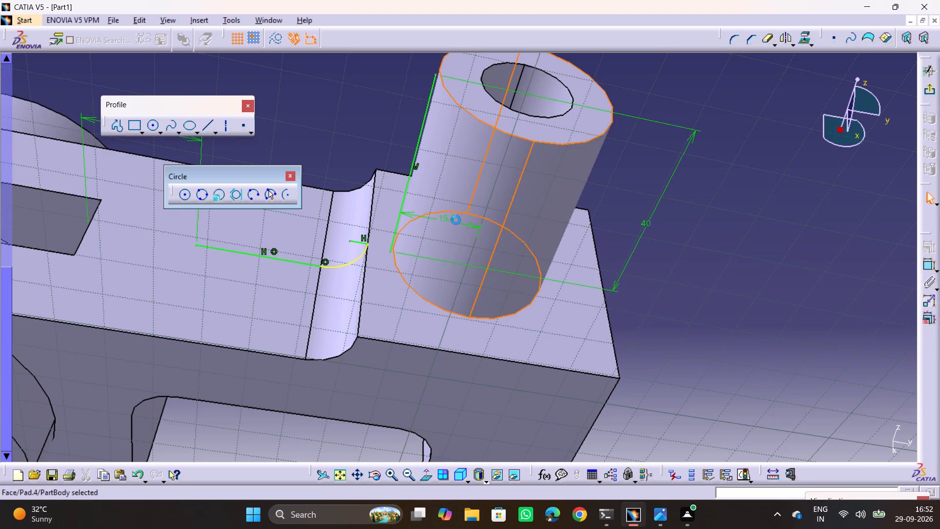
{"action": "key", "text": "Escape"}
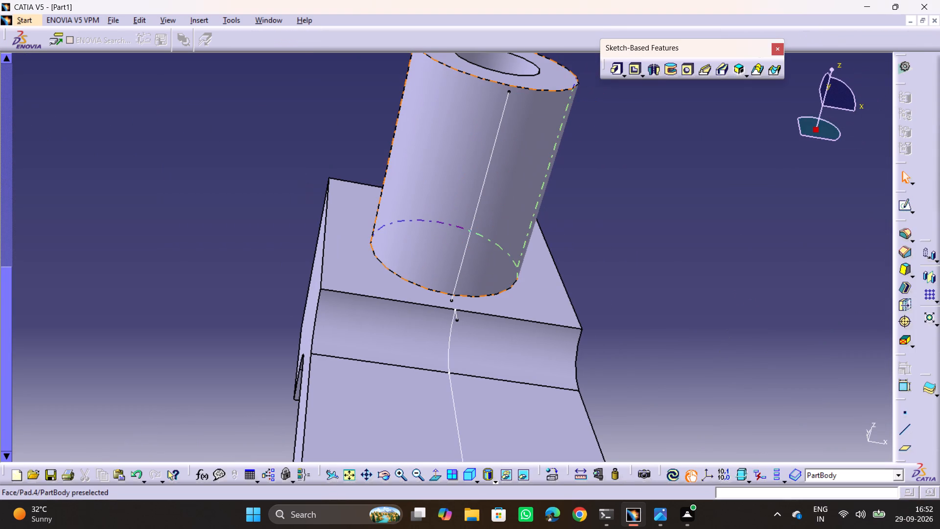
{"action": "double_click", "coordinate": [472, 222]}
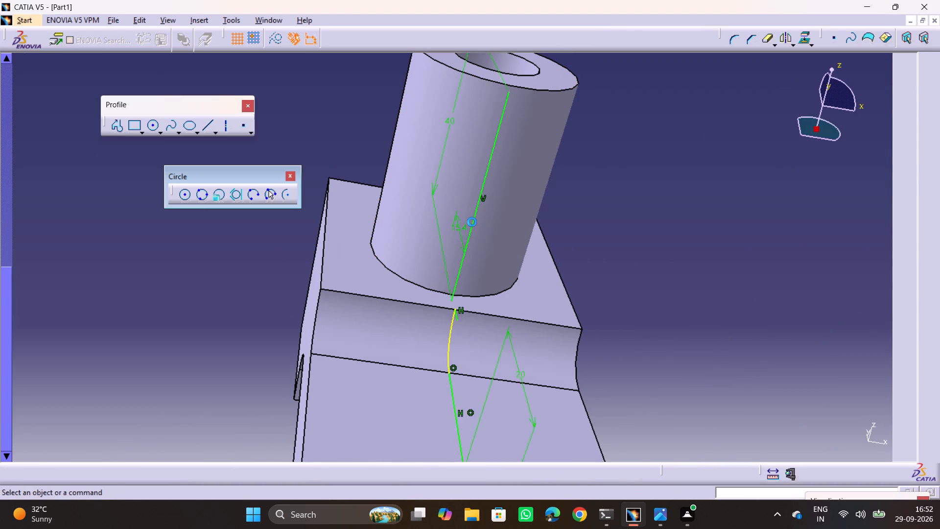
{"action": "left_click", "coordinate": [711, 212]}
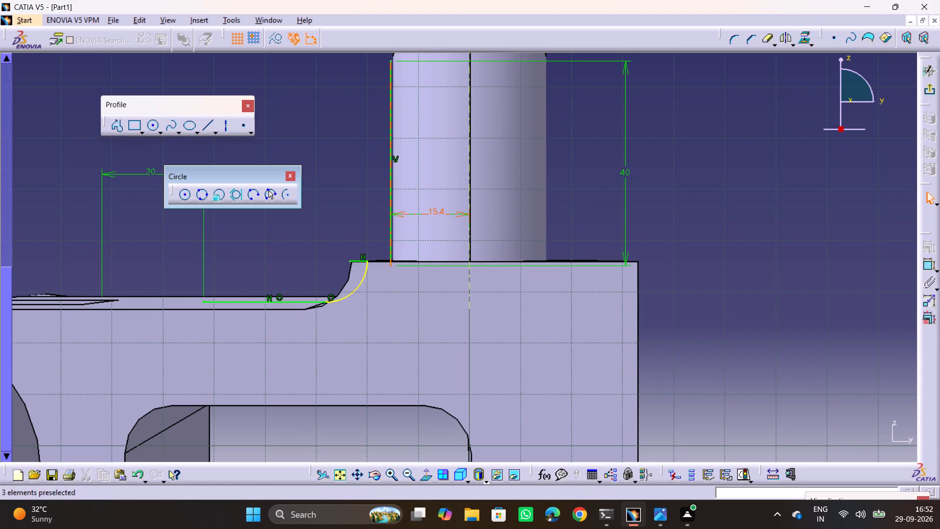
{"action": "double_click", "coordinate": [428, 216]}
{"action": "type", "text": "15"}
{"action": "key", "text": "Return"}
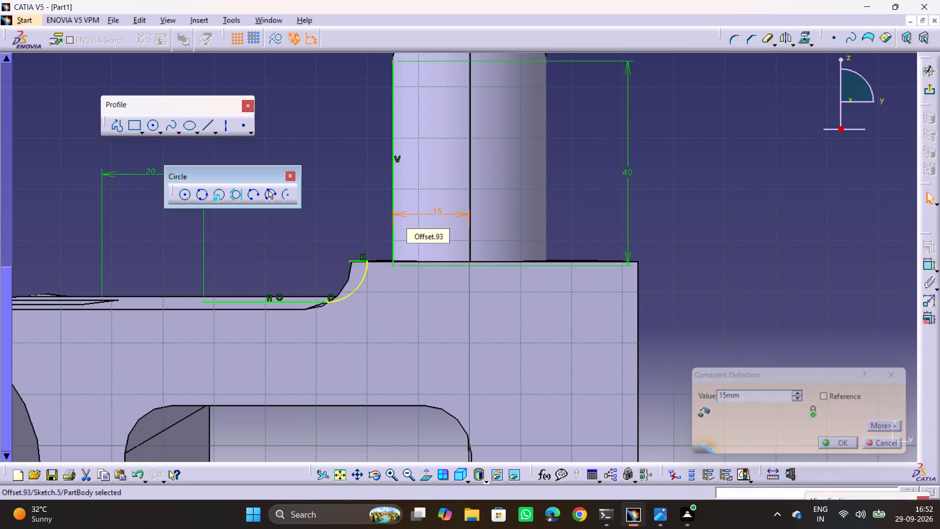
{"action": "left_click", "coordinate": [738, 226]}
Move the vertical line's lower endpoint up along the boss and constrain it coincident with the block's top face.
{"action": "middle_click_drag", "start_coordinate": [456, 255], "coordinate": [455, 257]}
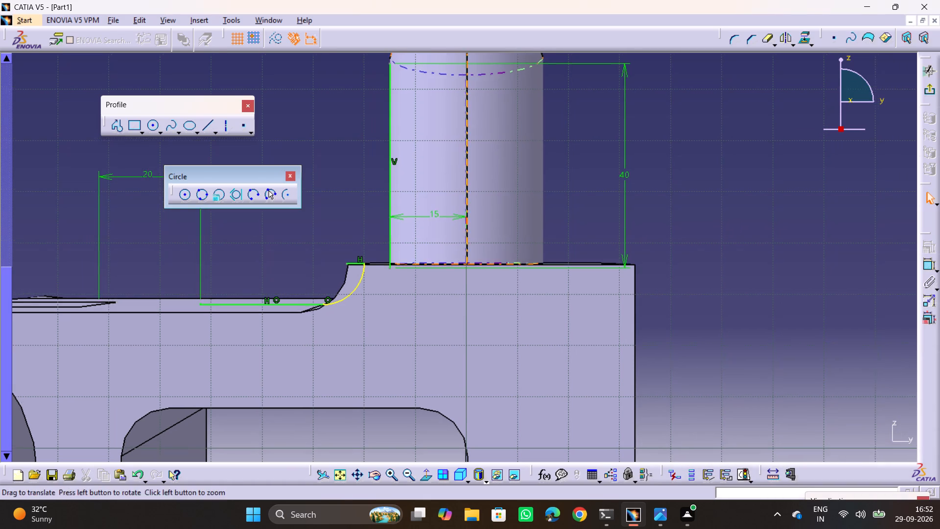
{"action": "middle_click_drag", "start_coordinate": [455, 257], "coordinate": [469, 296]}
{"action": "left_click_drag", "start_coordinate": [455, 257], "coordinate": [478, 293]}
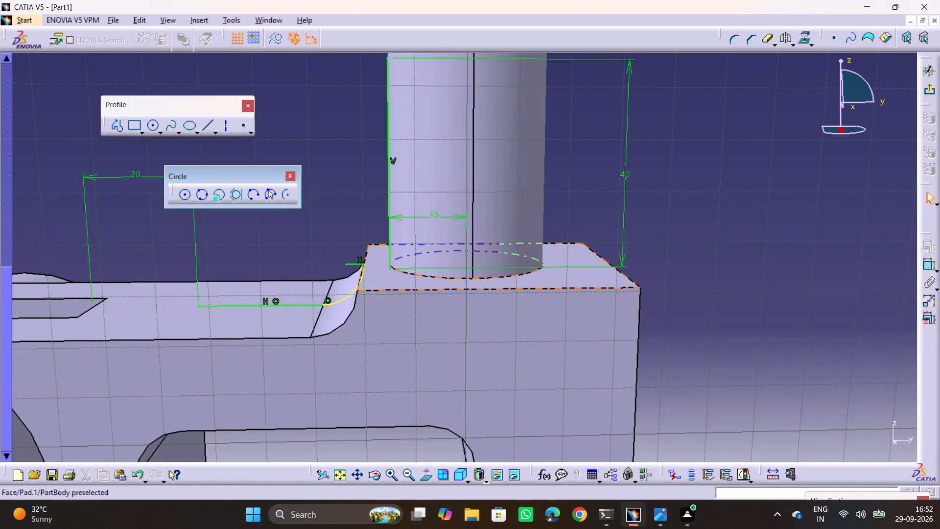
{"action": "left_click_drag", "start_coordinate": [387, 260], "coordinate": [386, 209]}
{"action": "left_click_drag", "start_coordinate": [806, 288], "coordinate": [798, 284]}
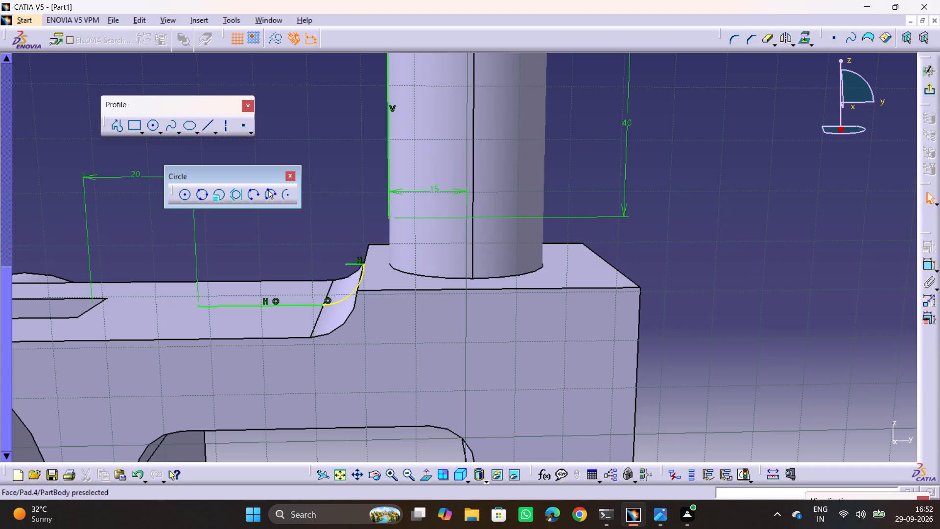
{"action": "left_click", "coordinate": [390, 216]}
{"action": "left_click", "coordinate": [375, 276], "text": "ctrl"}
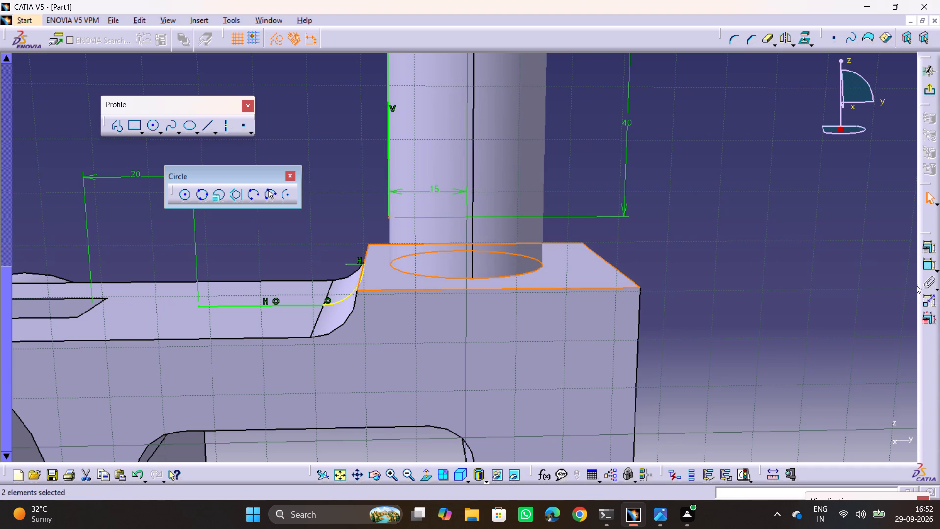
{"action": "left_click", "coordinate": [928, 253]}
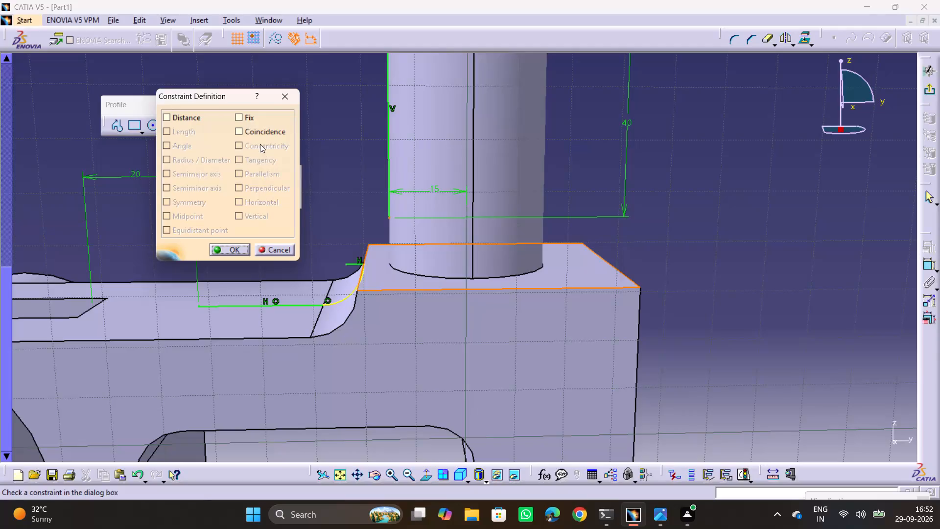
{"action": "left_click", "coordinate": [259, 133]}
{"action": "left_click", "coordinate": [221, 247]}
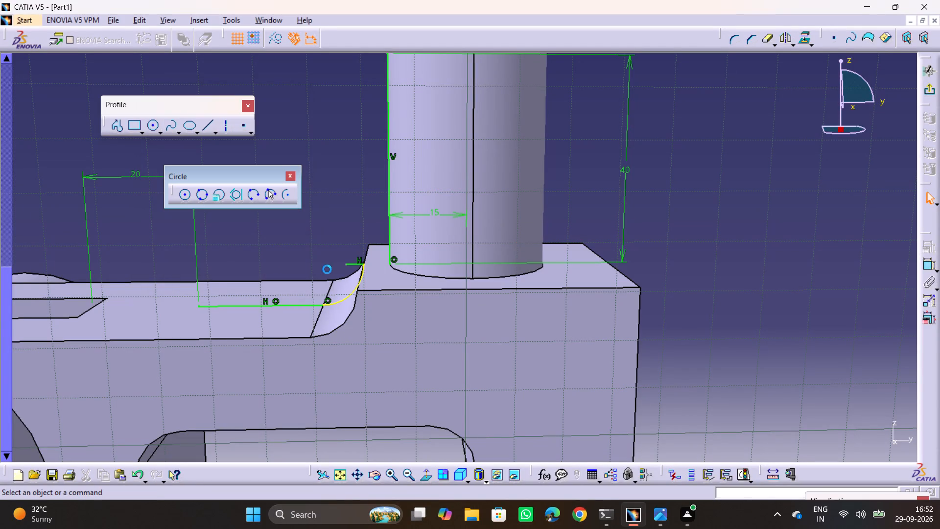
Make the free end of the short horizontal line above the fillet arc coincident with the vertical line's lower endpoint.
{"action": "left_click", "coordinate": [345, 263]}
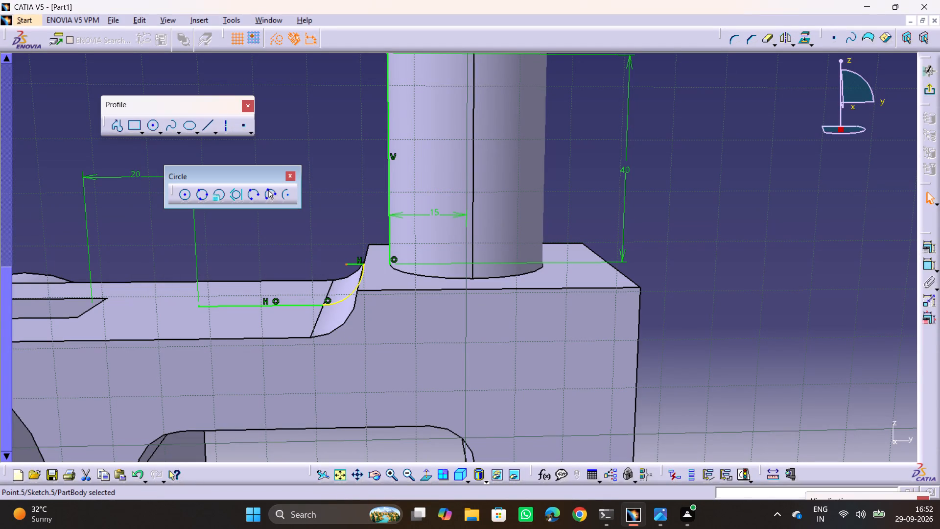
{"action": "scroll", "coordinate": [411, 268], "scroll_direction": "down", "scroll_amount": 1}
{"action": "middle_click_drag", "start_coordinate": [411, 268], "coordinate": [470, 272]}
{"action": "left_click_drag", "start_coordinate": [410, 268], "coordinate": [470, 272]}
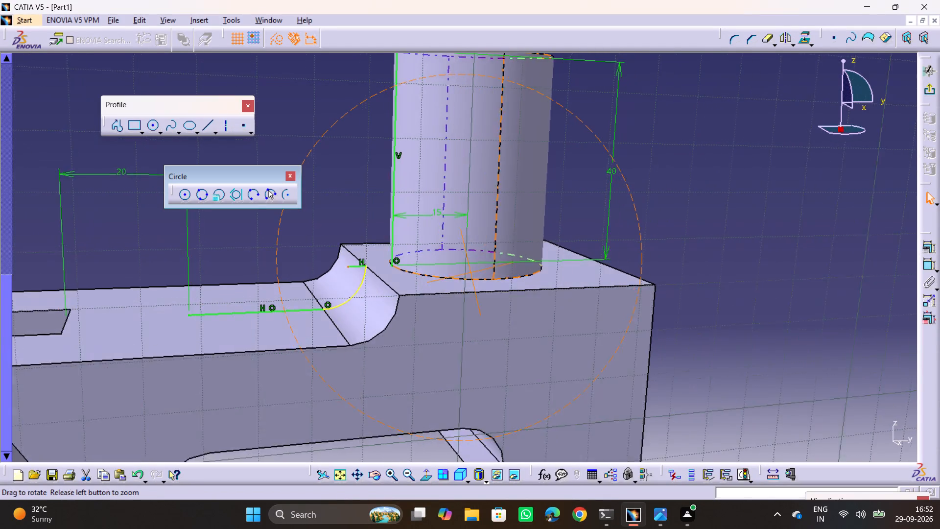
{"action": "middle_click_drag", "start_coordinate": [470, 272], "coordinate": [482, 286]}
{"action": "left_click_drag", "start_coordinate": [470, 272], "coordinate": [485, 289]}
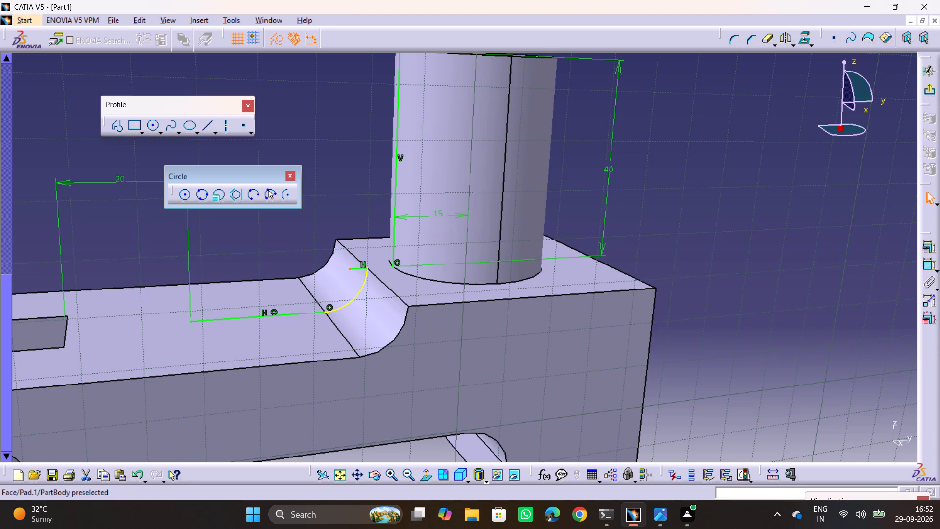
{"action": "left_click", "coordinate": [393, 267], "text": "ctrl"}
{"action": "left_click", "coordinate": [927, 244]}
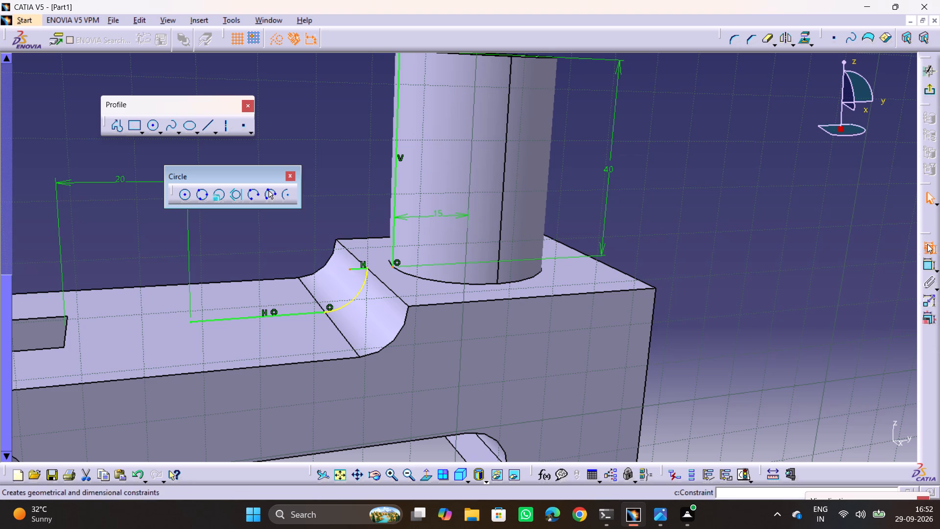
{"action": "left_click", "coordinate": [256, 132]}
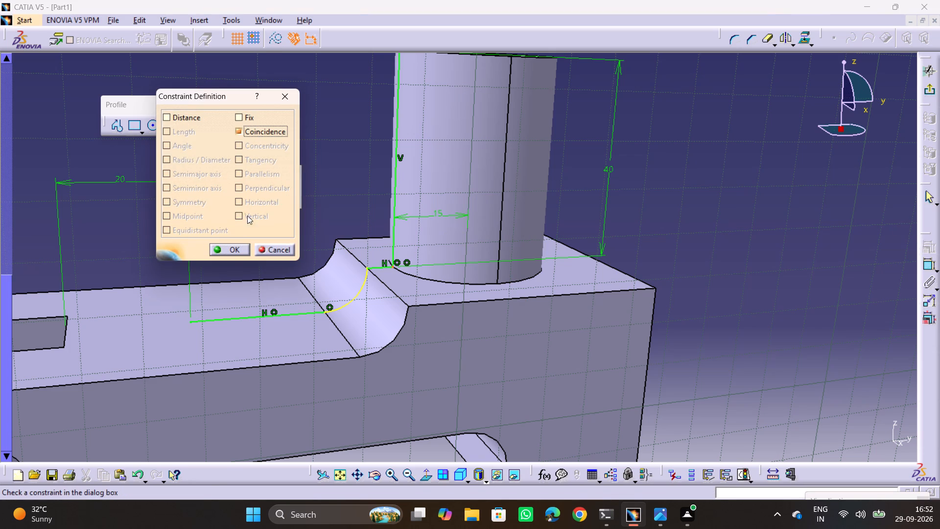
{"action": "left_click", "coordinate": [231, 251]}
Sketch a sloping line from the vertical line's top endpoint to the fork-side end of the horizontal line on the arm.
{"action": "middle_click_drag", "start_coordinate": [497, 333], "coordinate": [542, 412]}
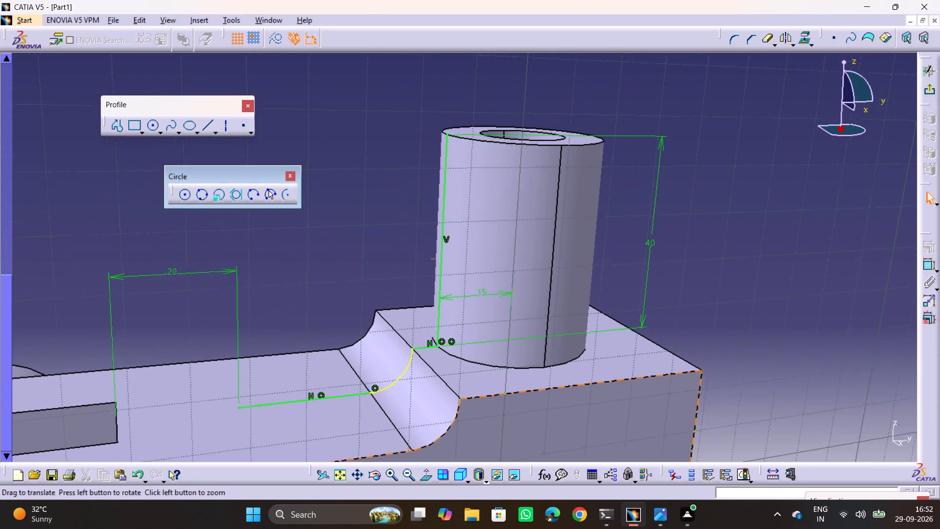
{"action": "middle_click_drag", "start_coordinate": [542, 412], "coordinate": [542, 412]}
{"action": "middle_click_drag", "start_coordinate": [680, 272], "coordinate": [718, 230]}
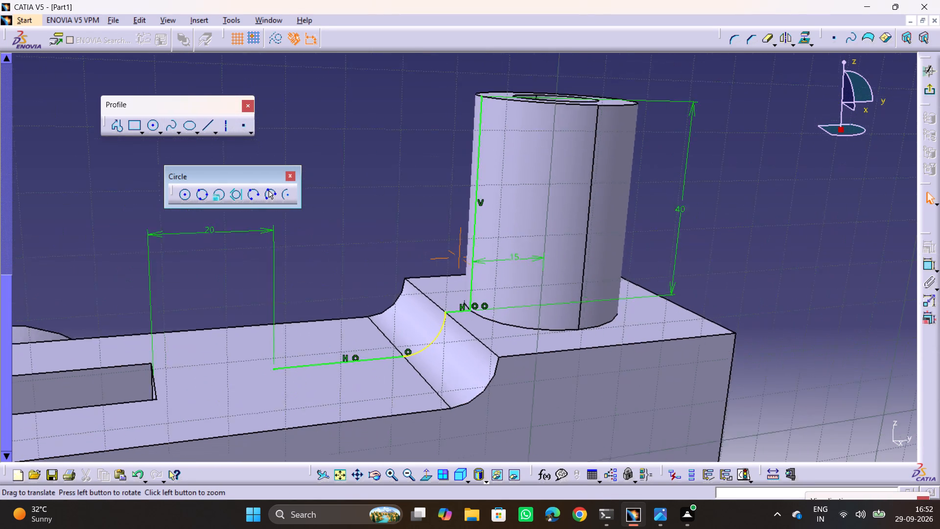
{"action": "middle_click_drag", "start_coordinate": [718, 230], "coordinate": [729, 224]}
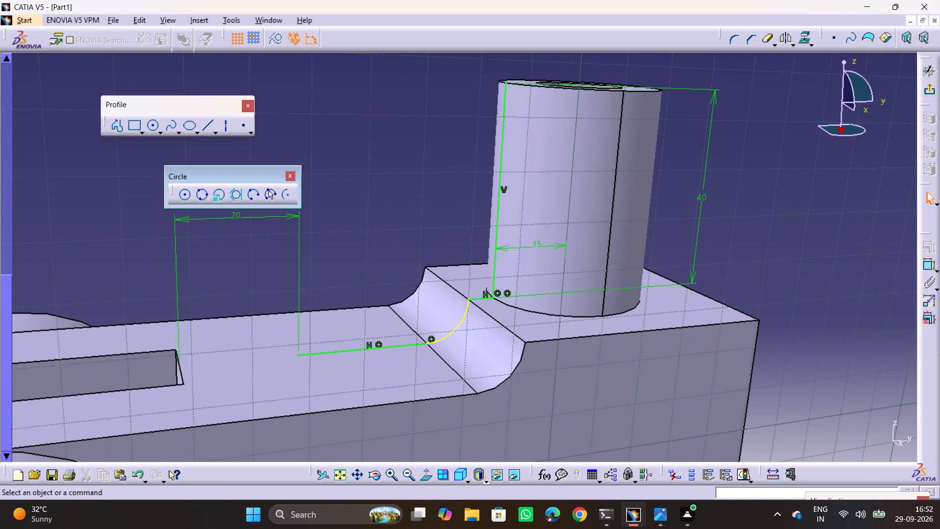
{"action": "left_click_drag", "start_coordinate": [209, 128], "coordinate": [205, 130]}
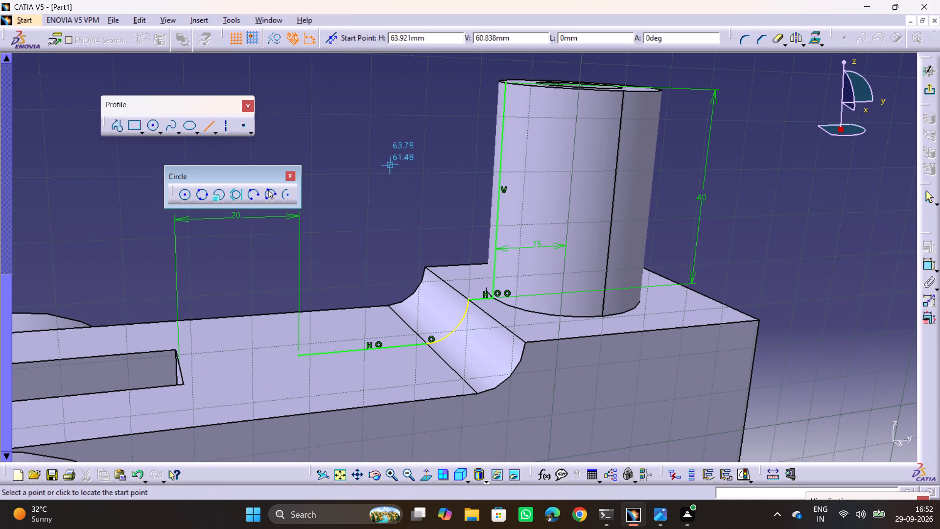
{"action": "left_click", "coordinate": [506, 79]}
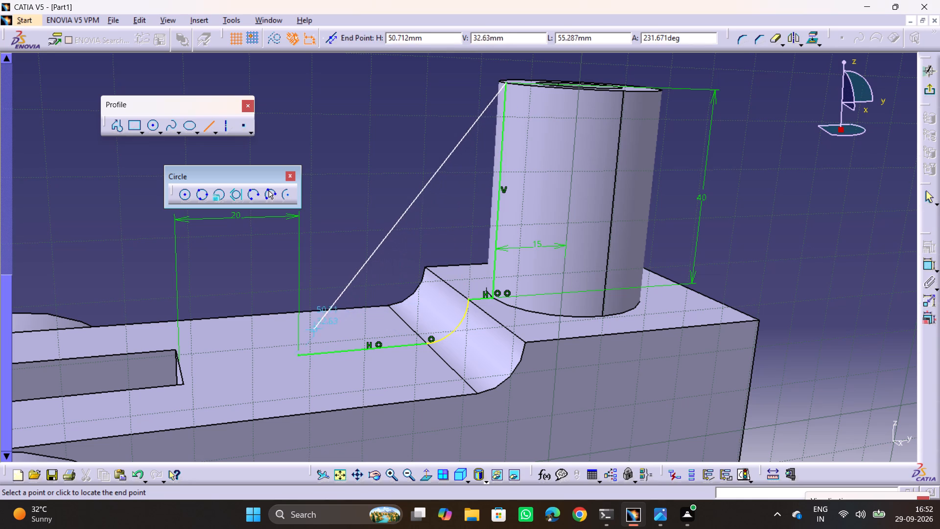
{"action": "left_click", "coordinate": [299, 354]}
{"action": "left_click", "coordinate": [333, 169]}
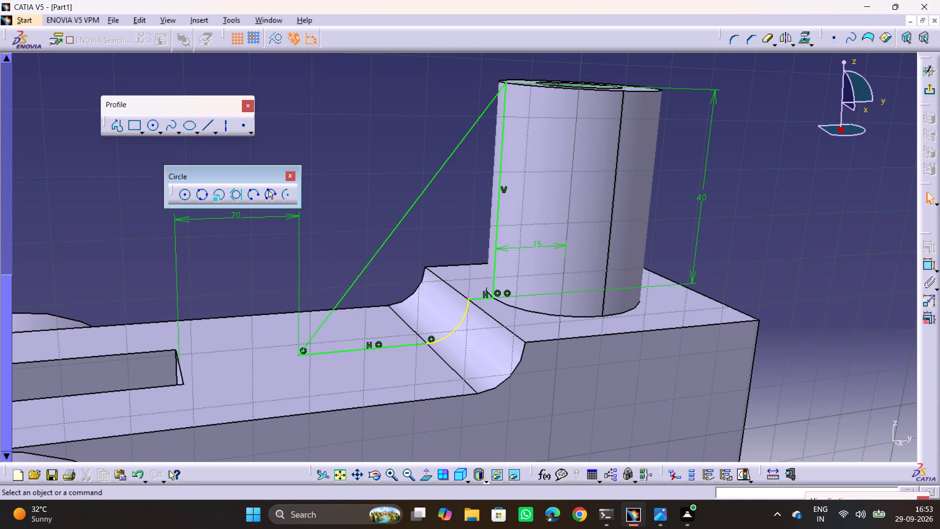
Pull the sloping line's lower end free and constrain it coincident with the fork-side endpoint of the arm's horizontal line.
{"action": "left_click_drag", "start_coordinate": [491, 104], "coordinate": [458, 185]}
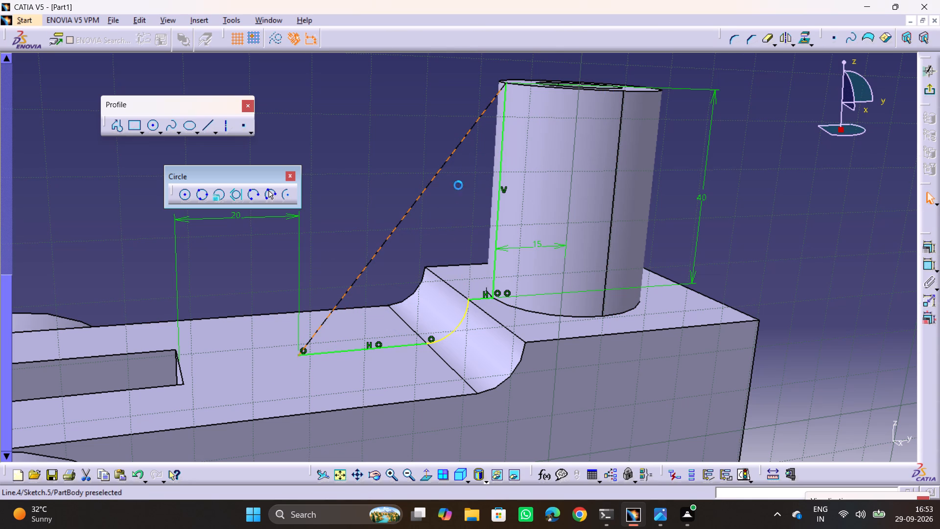
{"action": "left_click_drag", "start_coordinate": [458, 185], "coordinate": [522, 64]}
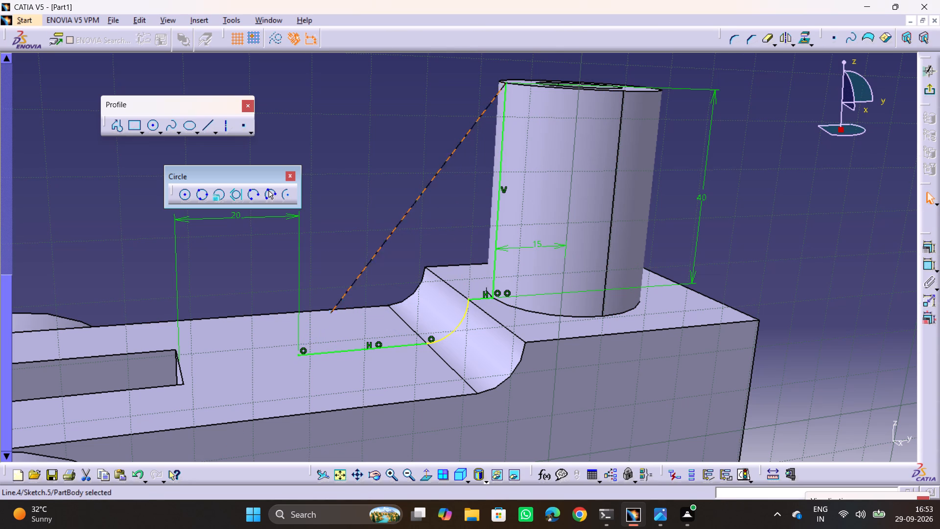
{"action": "left_click", "coordinate": [360, 136]}
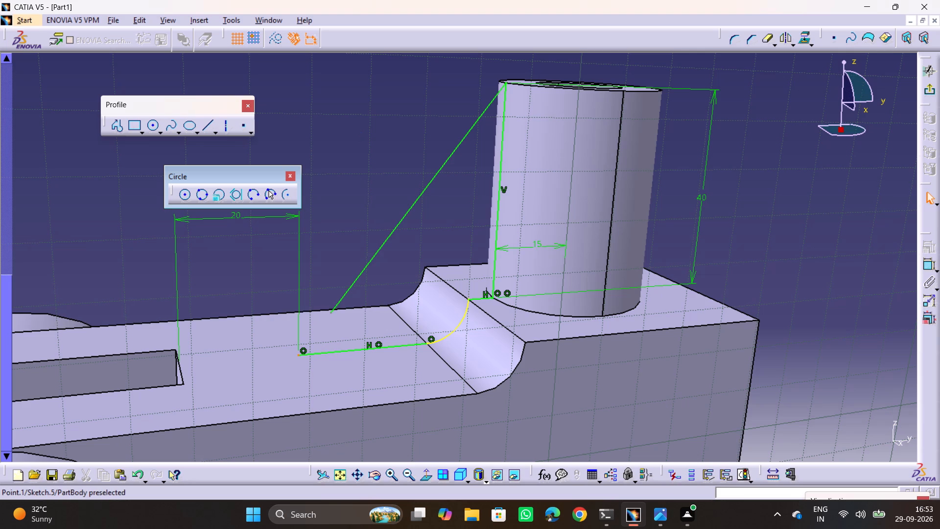
{"action": "left_click", "coordinate": [296, 357]}
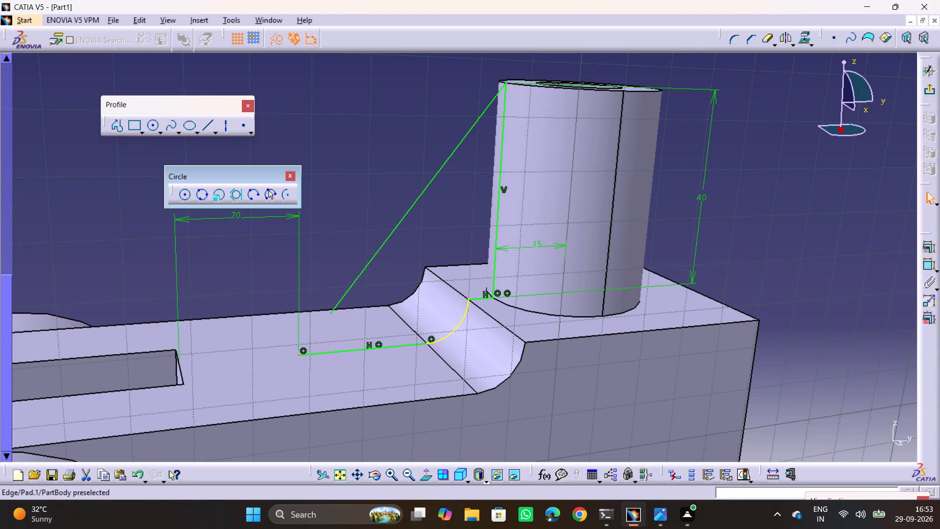
{"action": "left_click", "coordinate": [329, 313], "text": "ctrl"}
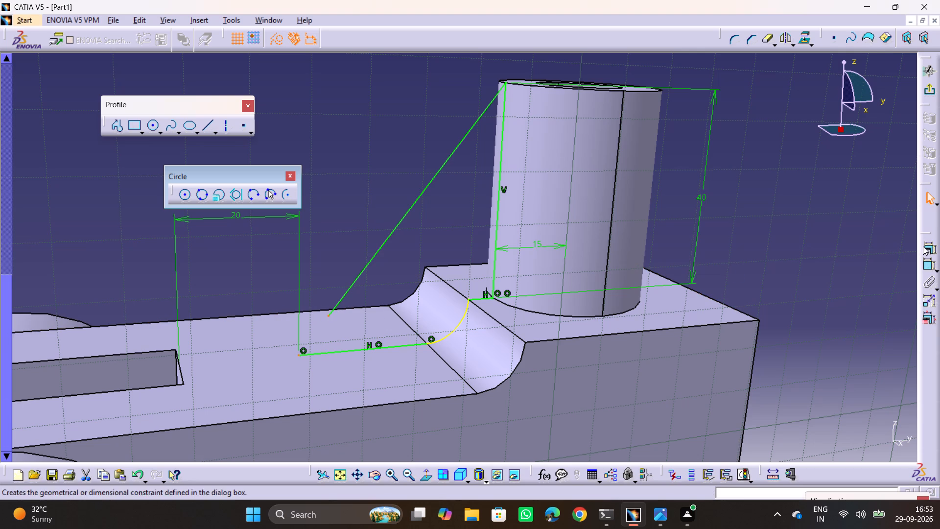
{"action": "left_click", "coordinate": [923, 246]}
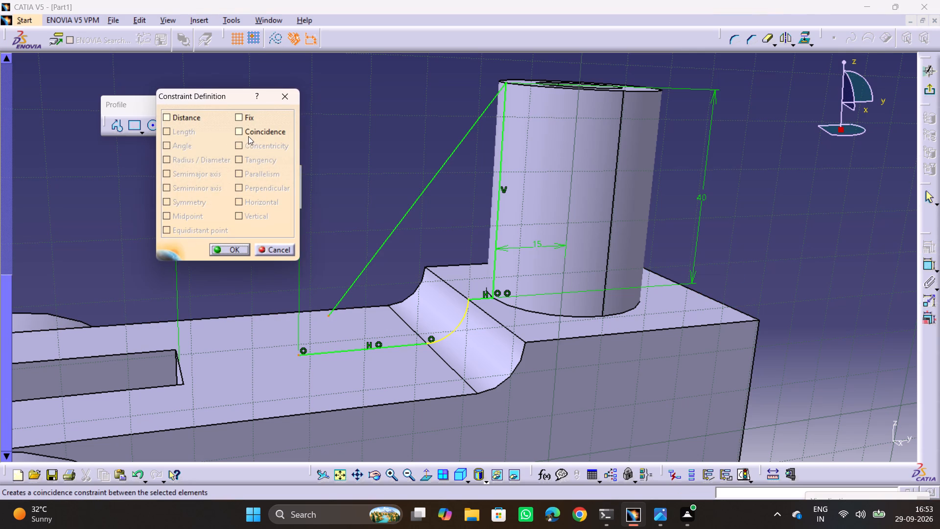
{"action": "left_click", "coordinate": [250, 135]}
{"action": "left_click", "coordinate": [235, 250]}
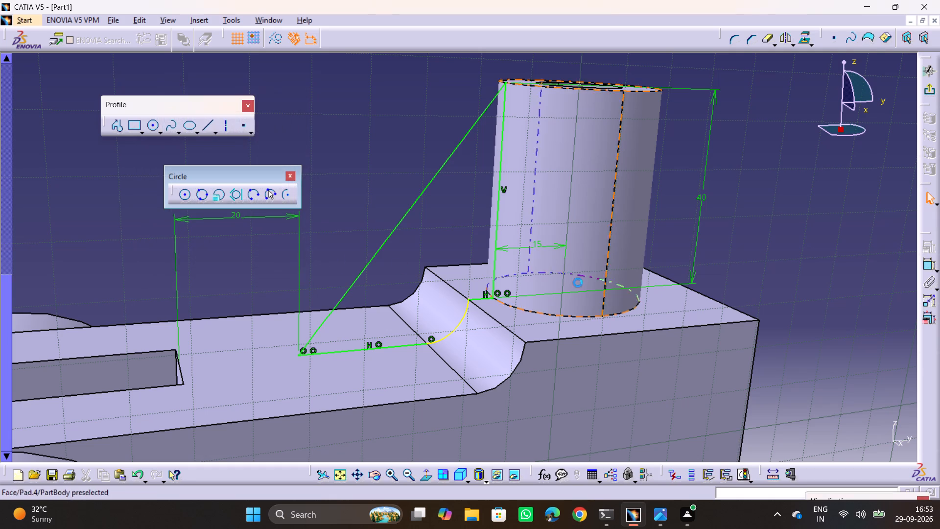
Check the closed rib profile against the arm and boss, and exit the sketch.
{"action": "left_click", "coordinate": [767, 280]}
{"action": "scroll", "coordinate": [748, 282], "scroll_direction": "down", "scroll_amount": 1}
{"action": "middle_click_drag", "start_coordinate": [748, 282], "coordinate": [599, 286]}
{"action": "left_click_drag", "start_coordinate": [748, 282], "coordinate": [602, 288]}
{"action": "middle_click_drag", "start_coordinate": [316, 242], "coordinate": [358, 296]}
{"action": "left_click_drag", "start_coordinate": [316, 242], "coordinate": [358, 296]}
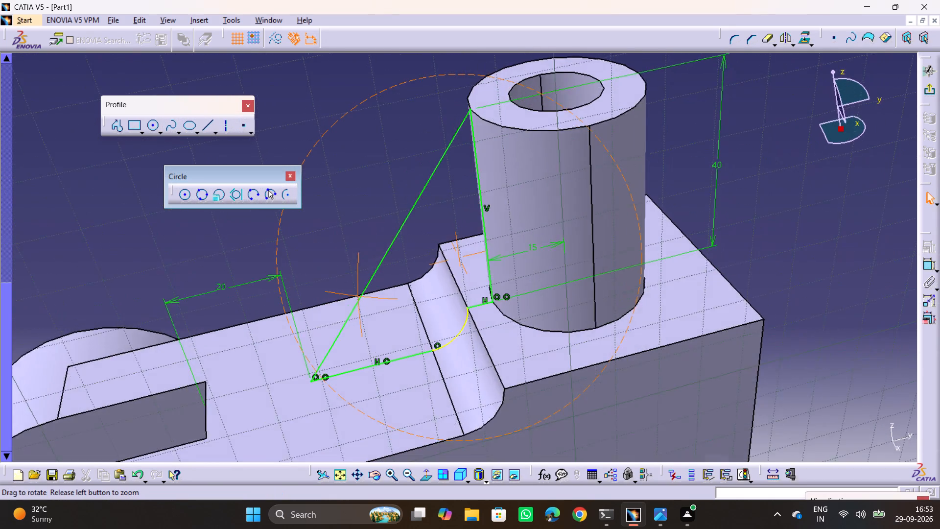
{"action": "middle_click_drag", "start_coordinate": [358, 296], "coordinate": [382, 242]}
{"action": "left_click_drag", "start_coordinate": [358, 296], "coordinate": [381, 242]}
{"action": "left_click", "coordinate": [405, 168]}
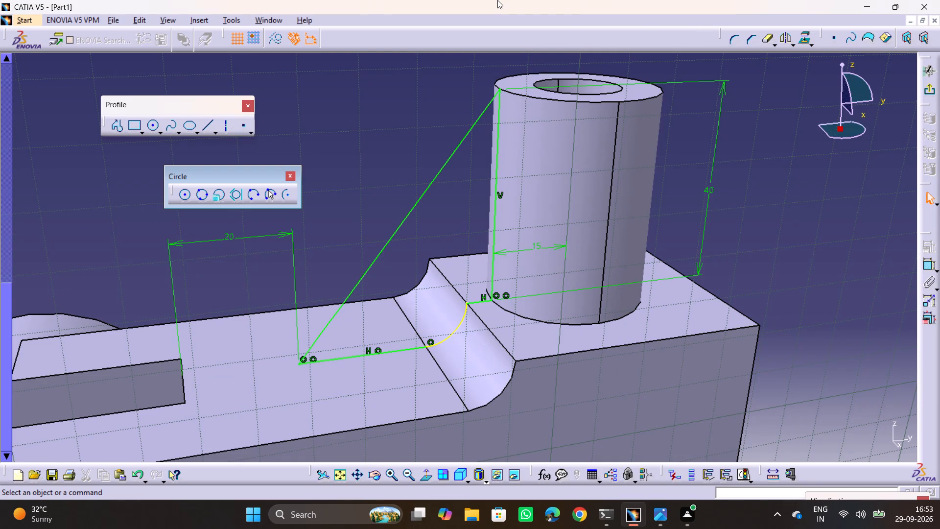
{"action": "left_click", "coordinate": [925, 92]}
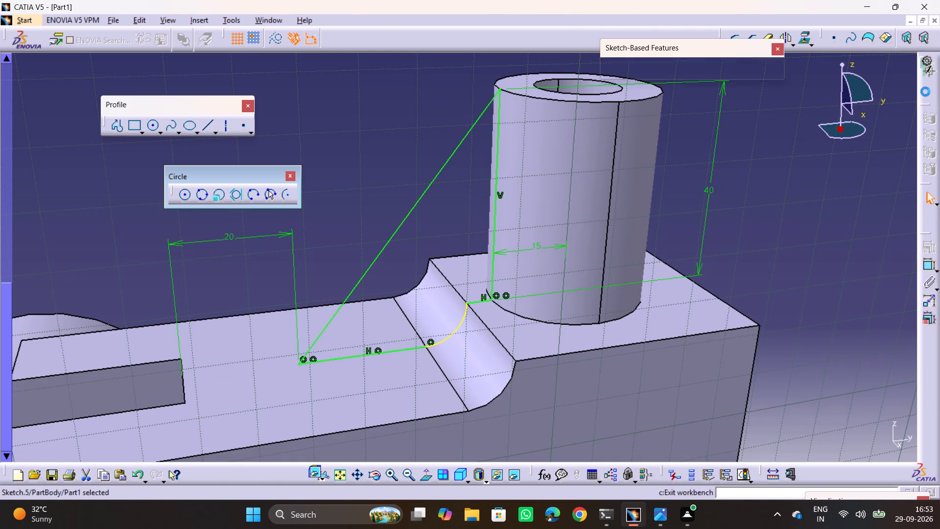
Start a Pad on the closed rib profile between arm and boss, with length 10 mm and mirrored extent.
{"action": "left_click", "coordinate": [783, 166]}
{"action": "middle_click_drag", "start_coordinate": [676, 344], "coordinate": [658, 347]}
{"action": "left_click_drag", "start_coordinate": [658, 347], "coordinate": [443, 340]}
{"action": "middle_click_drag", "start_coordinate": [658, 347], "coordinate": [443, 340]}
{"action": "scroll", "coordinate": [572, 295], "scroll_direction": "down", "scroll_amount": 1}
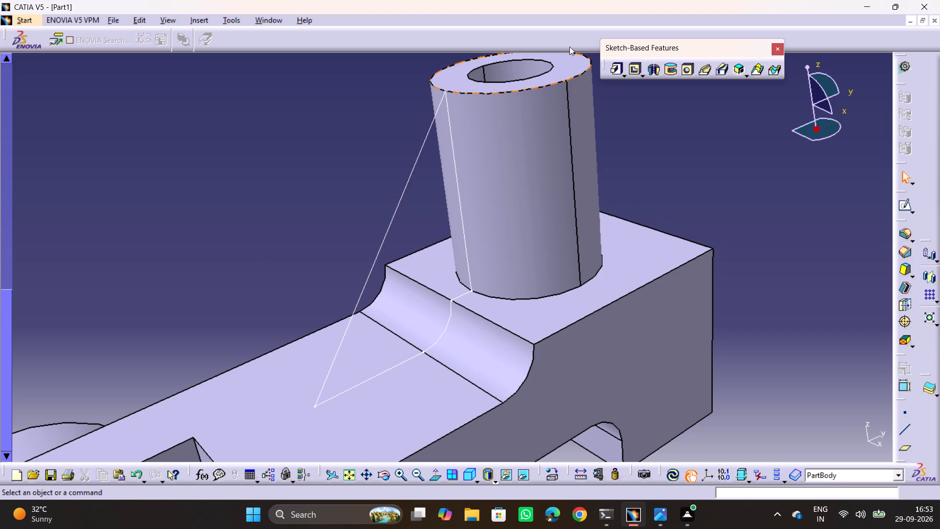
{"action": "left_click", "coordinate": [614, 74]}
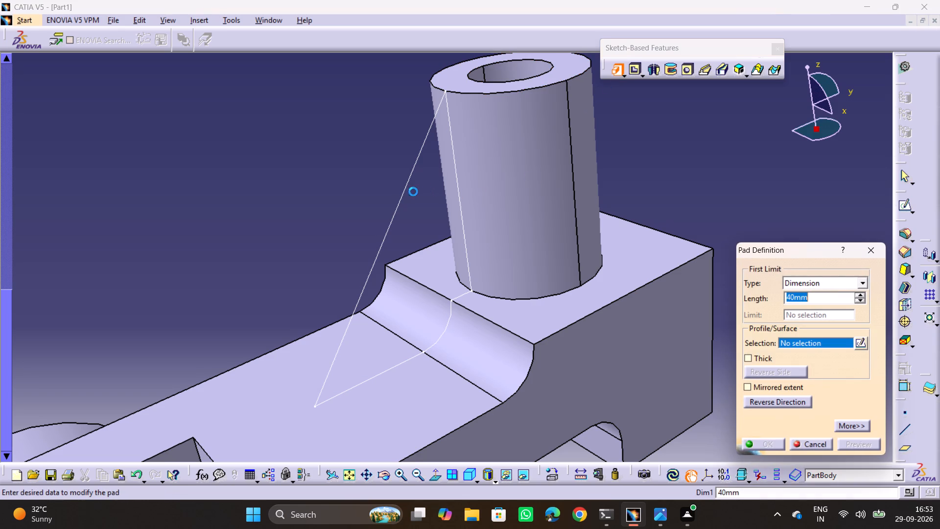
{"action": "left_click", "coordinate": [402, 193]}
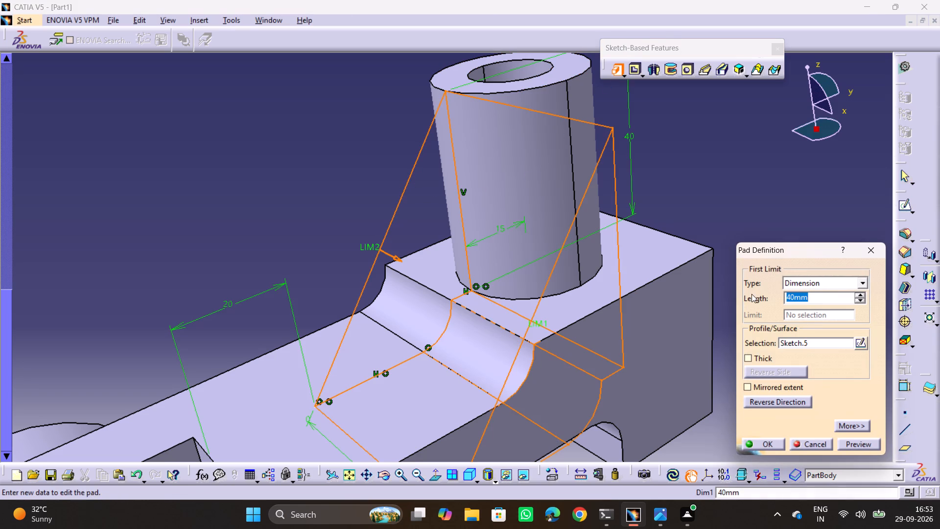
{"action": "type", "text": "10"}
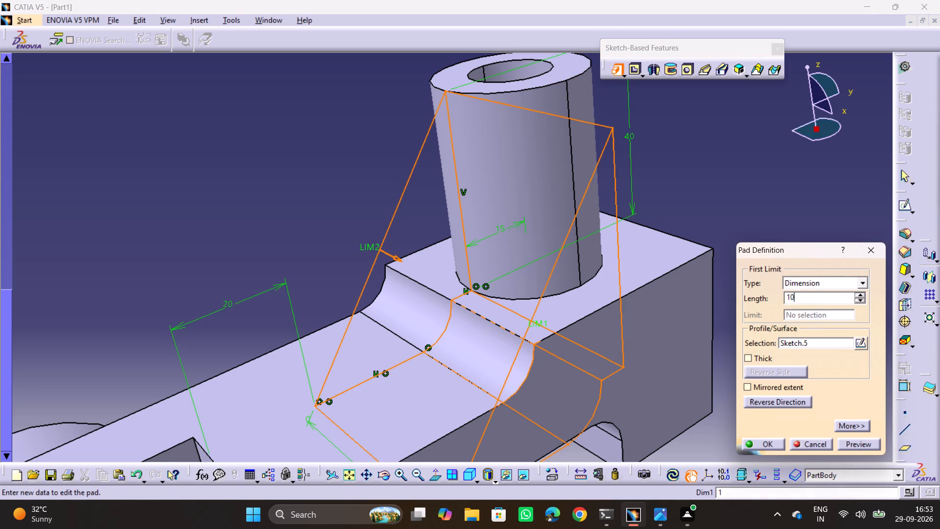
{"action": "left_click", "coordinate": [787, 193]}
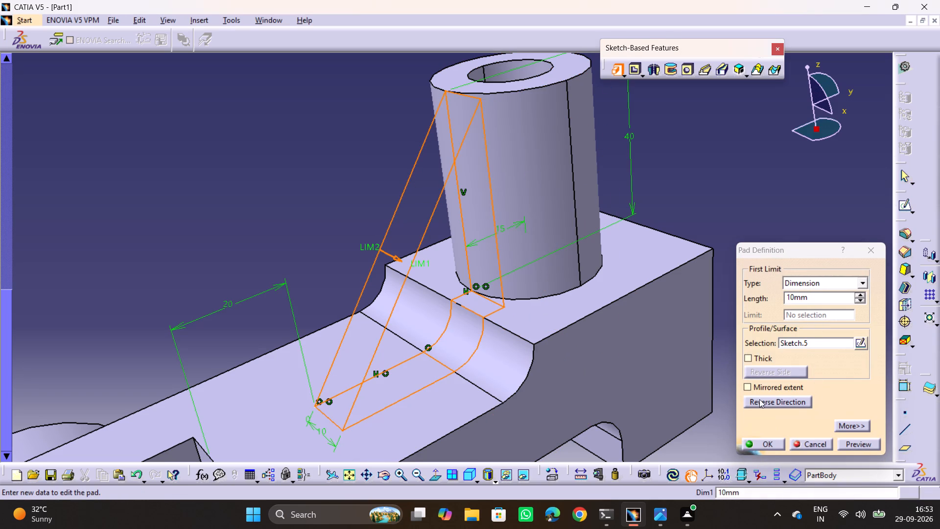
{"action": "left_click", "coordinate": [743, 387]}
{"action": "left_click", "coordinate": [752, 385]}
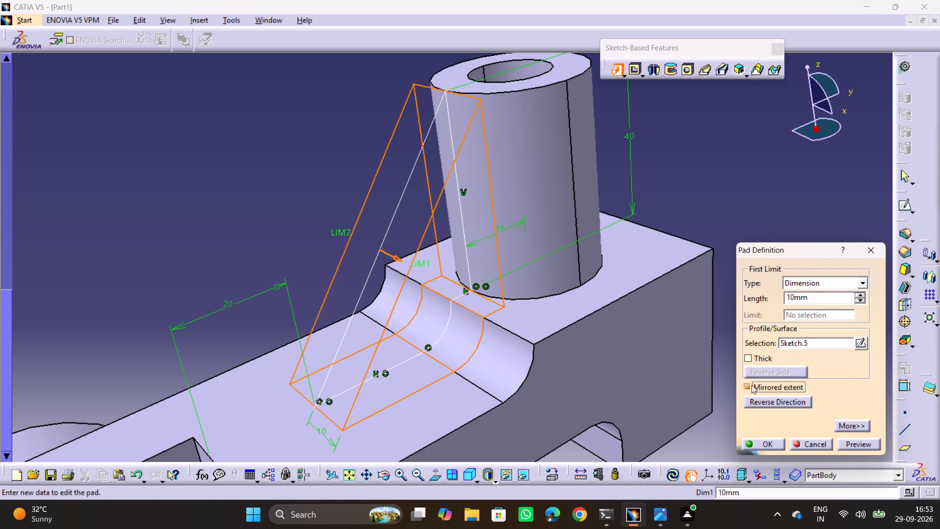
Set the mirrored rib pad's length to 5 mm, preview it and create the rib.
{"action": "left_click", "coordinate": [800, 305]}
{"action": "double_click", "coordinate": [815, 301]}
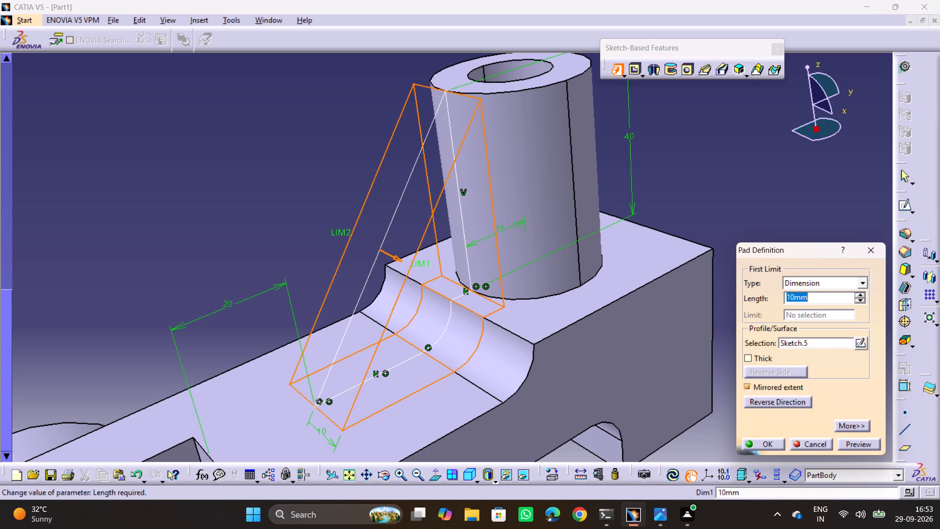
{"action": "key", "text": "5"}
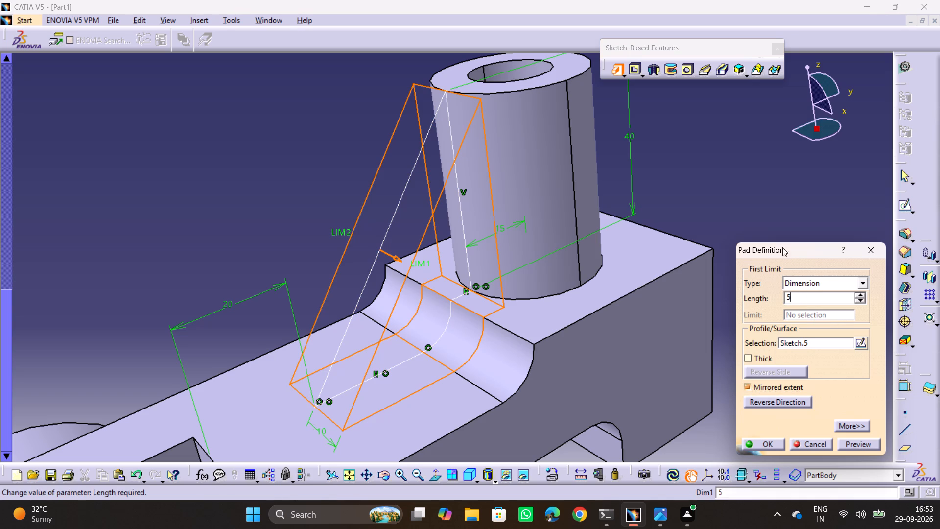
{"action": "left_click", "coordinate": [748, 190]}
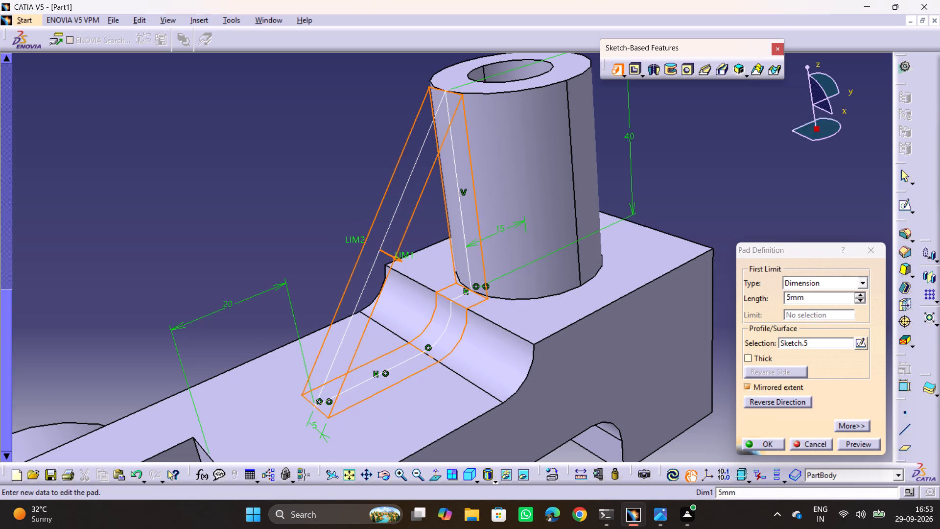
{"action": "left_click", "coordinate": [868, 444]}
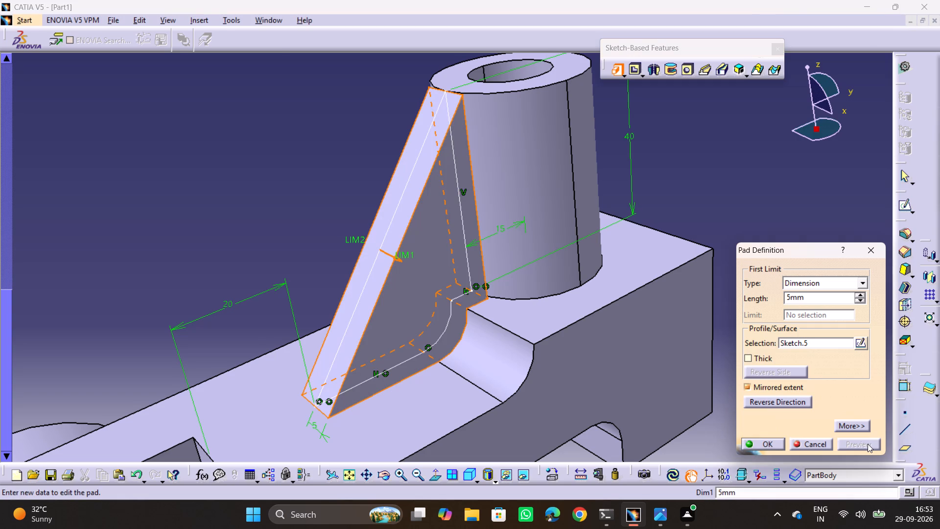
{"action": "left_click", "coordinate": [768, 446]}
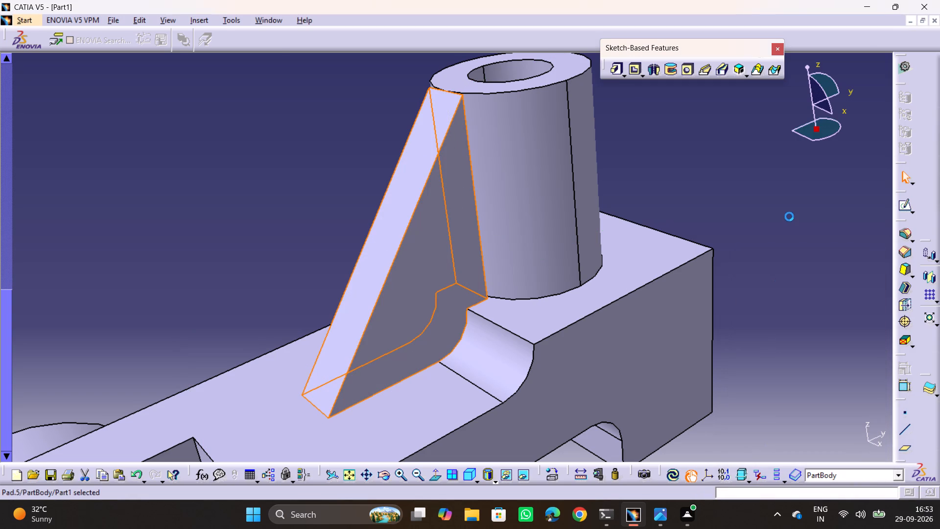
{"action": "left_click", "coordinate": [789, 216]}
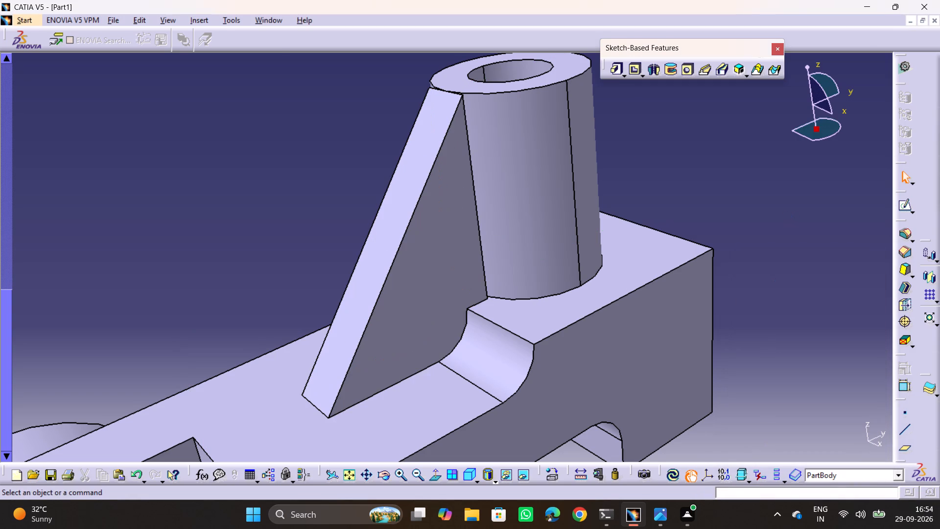
Compare the rib with reference drawing 22.webp and examine where it meets the upright boss.
{"action": "key", "text": "alt+Tab"}
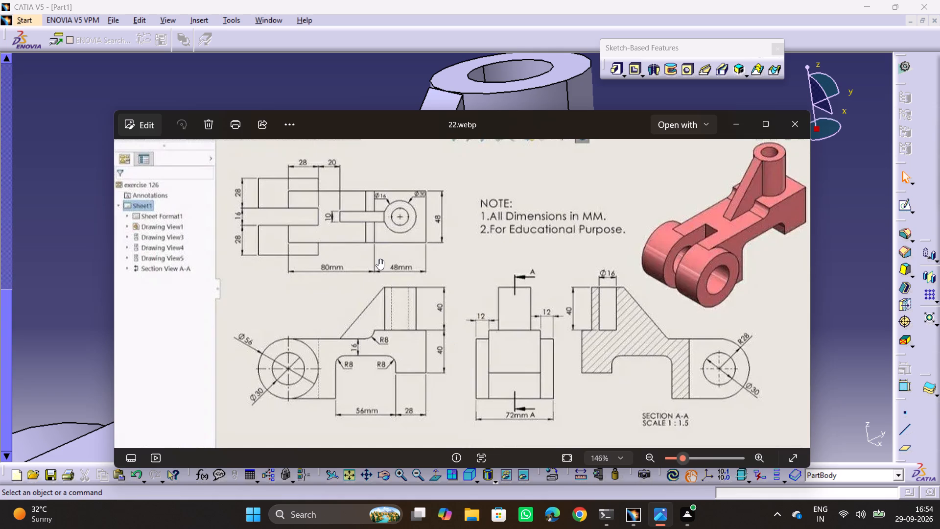
{"action": "key", "text": "alt+Tab"}
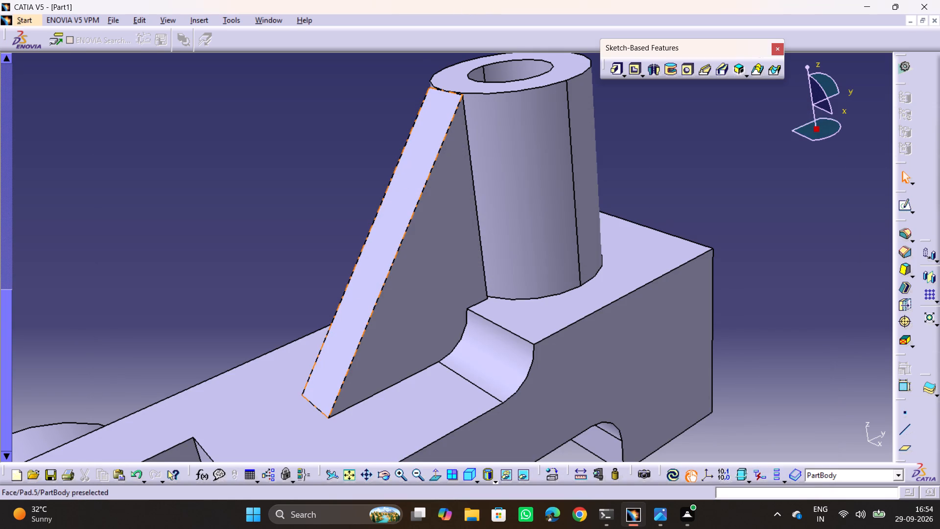
{"action": "middle_click_drag", "start_coordinate": [418, 135], "coordinate": [395, 309]}
{"action": "left_click_drag", "start_coordinate": [418, 135], "coordinate": [395, 309]}
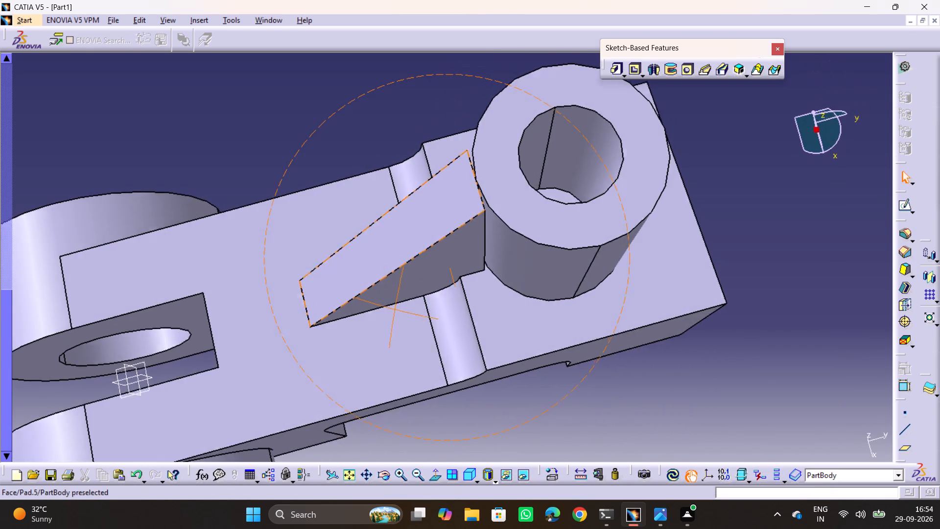
{"action": "middle_click_drag", "start_coordinate": [395, 309], "coordinate": [355, 175]}
{"action": "left_click_drag", "start_coordinate": [395, 309], "coordinate": [364, 187]}
{"action": "double_click", "coordinate": [403, 282]}
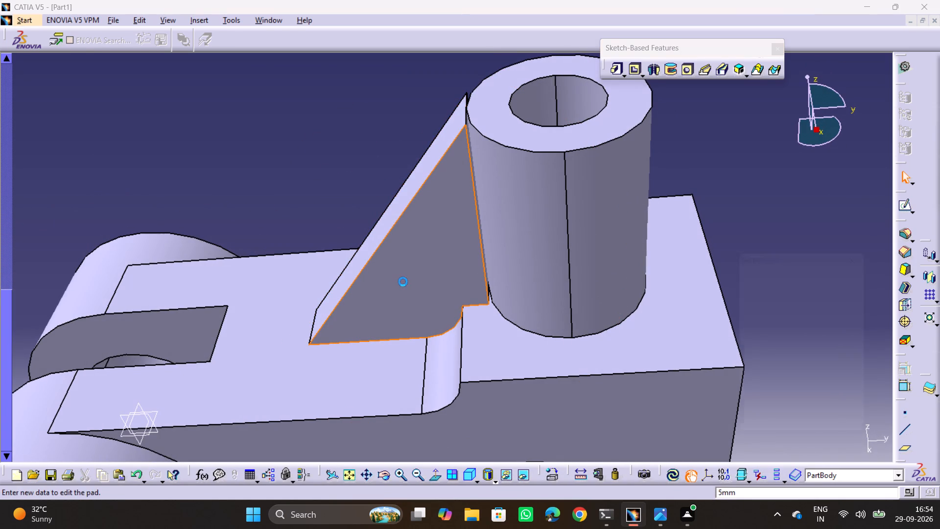
{"action": "key", "text": "Escape"}
{"action": "key", "text": "Escape"}
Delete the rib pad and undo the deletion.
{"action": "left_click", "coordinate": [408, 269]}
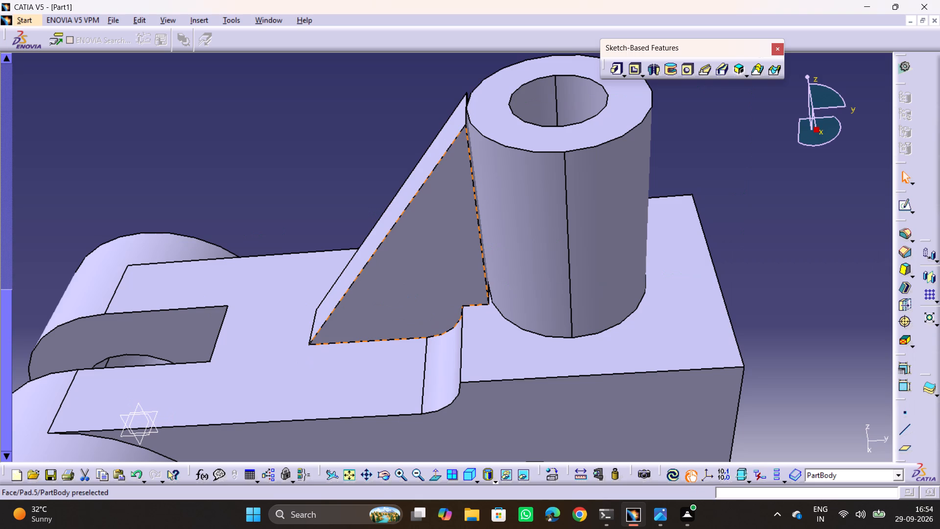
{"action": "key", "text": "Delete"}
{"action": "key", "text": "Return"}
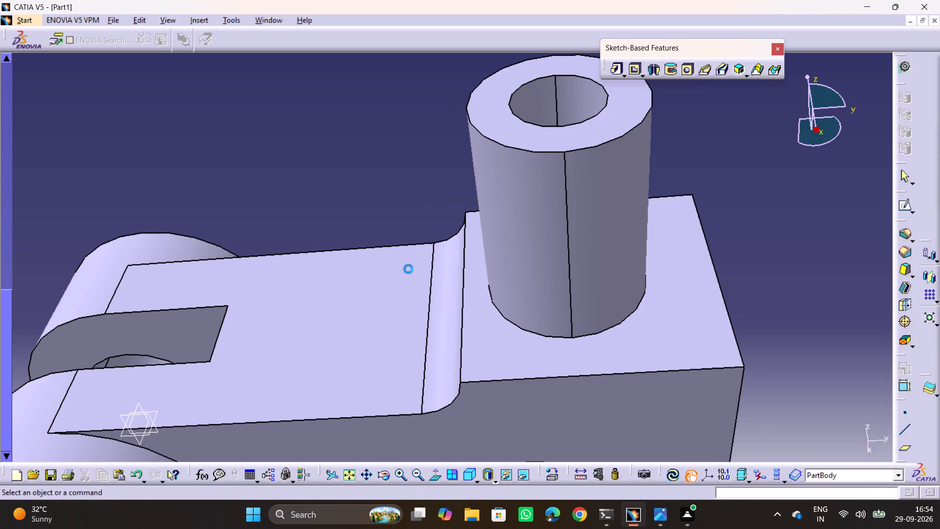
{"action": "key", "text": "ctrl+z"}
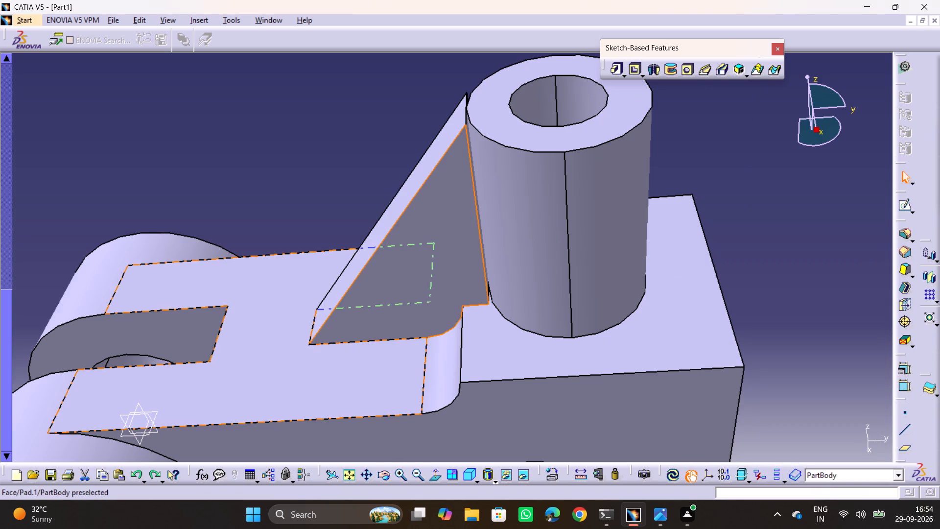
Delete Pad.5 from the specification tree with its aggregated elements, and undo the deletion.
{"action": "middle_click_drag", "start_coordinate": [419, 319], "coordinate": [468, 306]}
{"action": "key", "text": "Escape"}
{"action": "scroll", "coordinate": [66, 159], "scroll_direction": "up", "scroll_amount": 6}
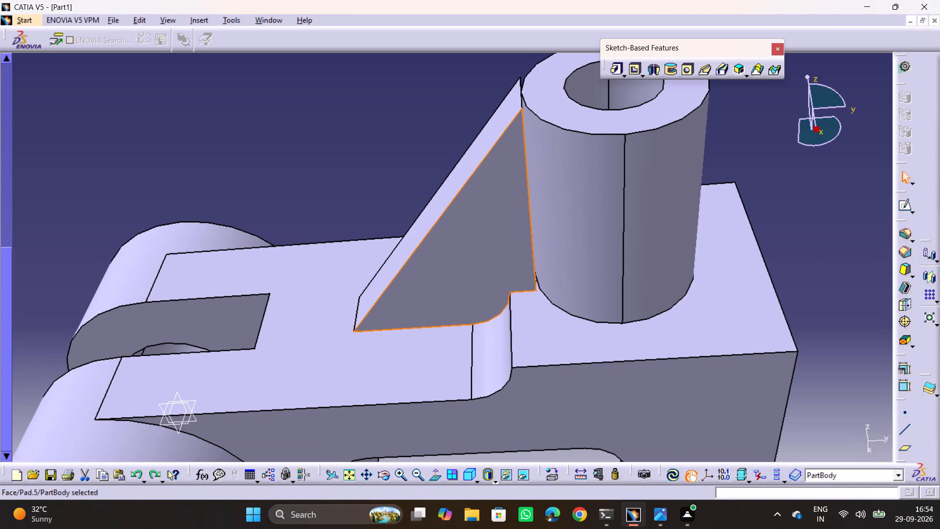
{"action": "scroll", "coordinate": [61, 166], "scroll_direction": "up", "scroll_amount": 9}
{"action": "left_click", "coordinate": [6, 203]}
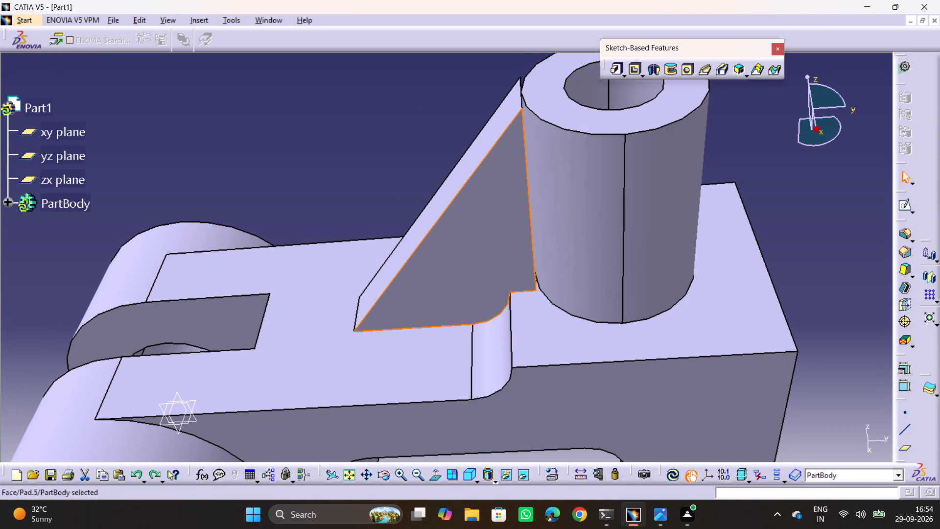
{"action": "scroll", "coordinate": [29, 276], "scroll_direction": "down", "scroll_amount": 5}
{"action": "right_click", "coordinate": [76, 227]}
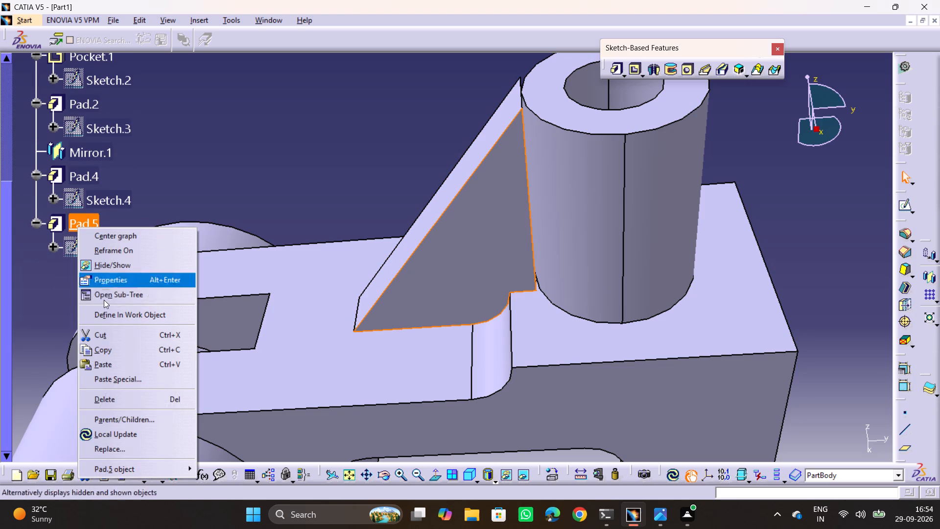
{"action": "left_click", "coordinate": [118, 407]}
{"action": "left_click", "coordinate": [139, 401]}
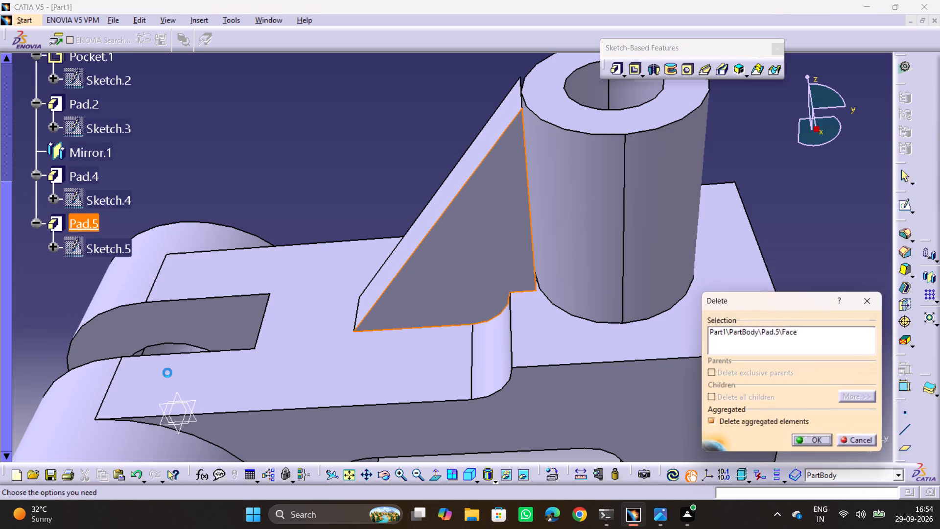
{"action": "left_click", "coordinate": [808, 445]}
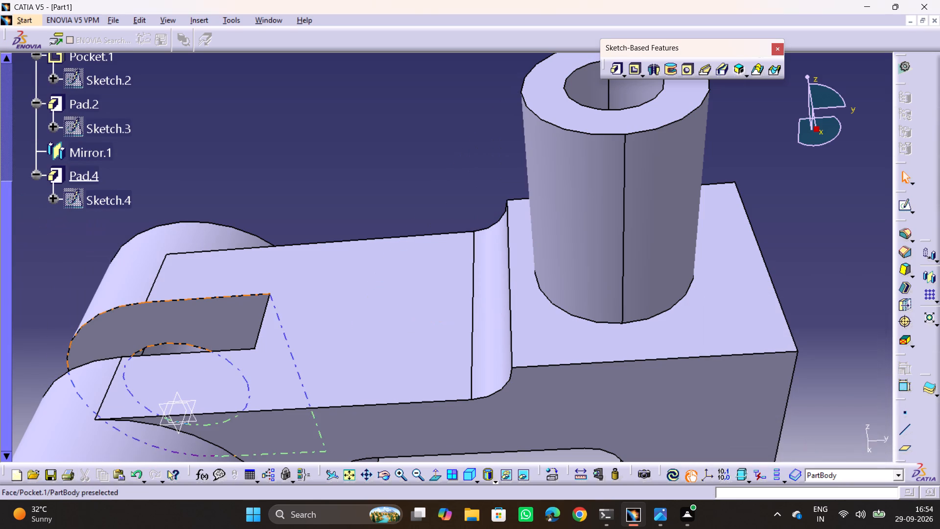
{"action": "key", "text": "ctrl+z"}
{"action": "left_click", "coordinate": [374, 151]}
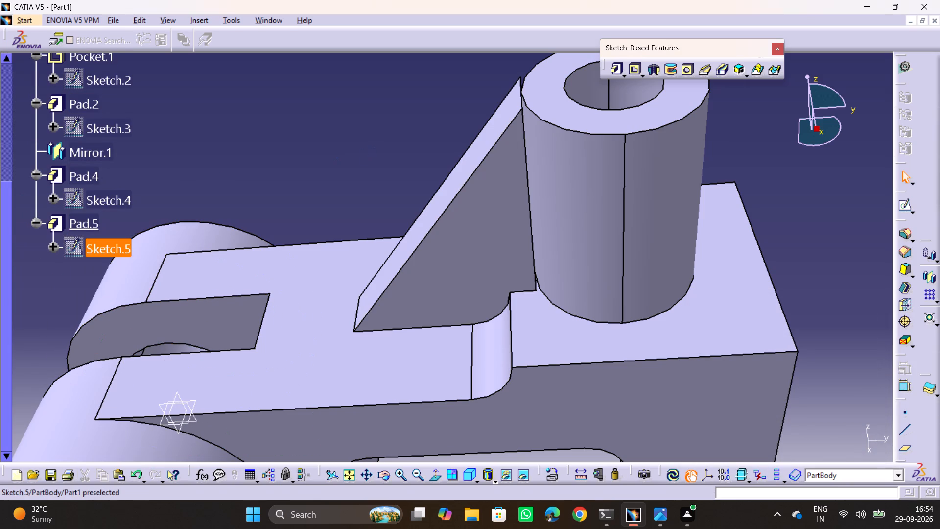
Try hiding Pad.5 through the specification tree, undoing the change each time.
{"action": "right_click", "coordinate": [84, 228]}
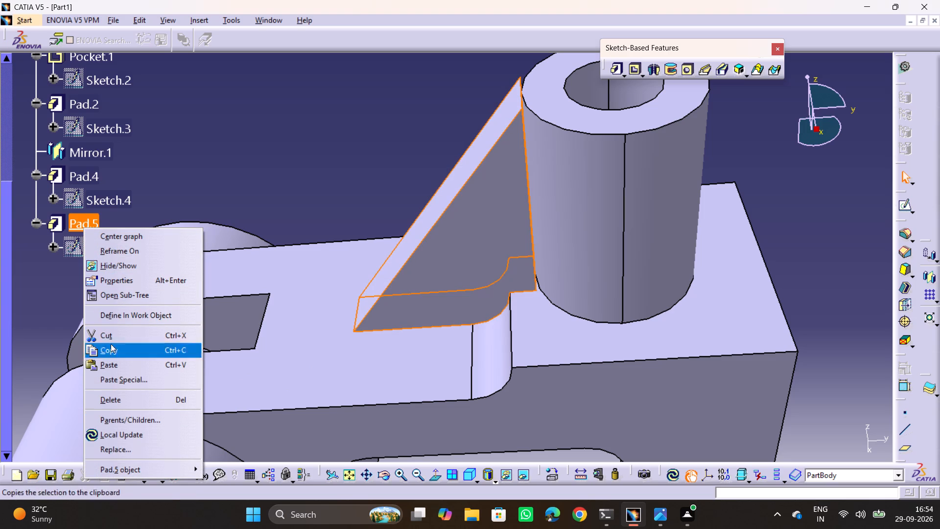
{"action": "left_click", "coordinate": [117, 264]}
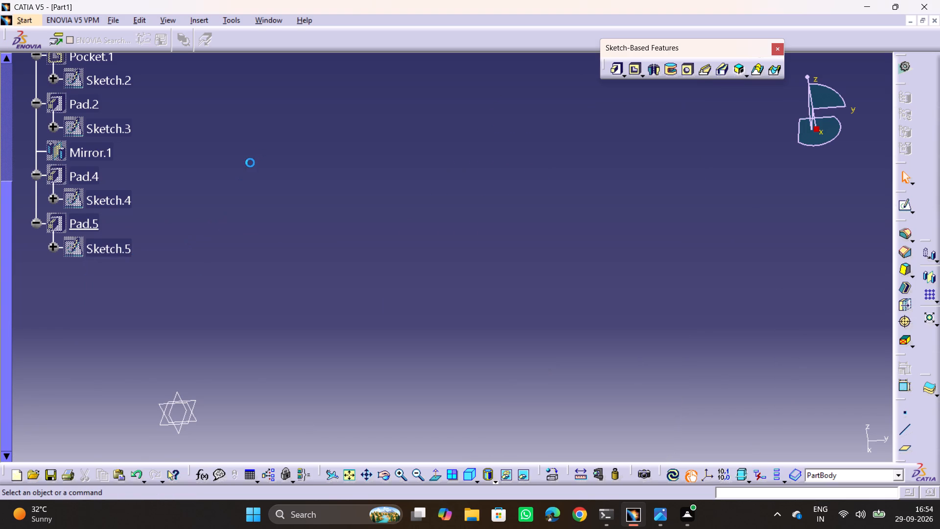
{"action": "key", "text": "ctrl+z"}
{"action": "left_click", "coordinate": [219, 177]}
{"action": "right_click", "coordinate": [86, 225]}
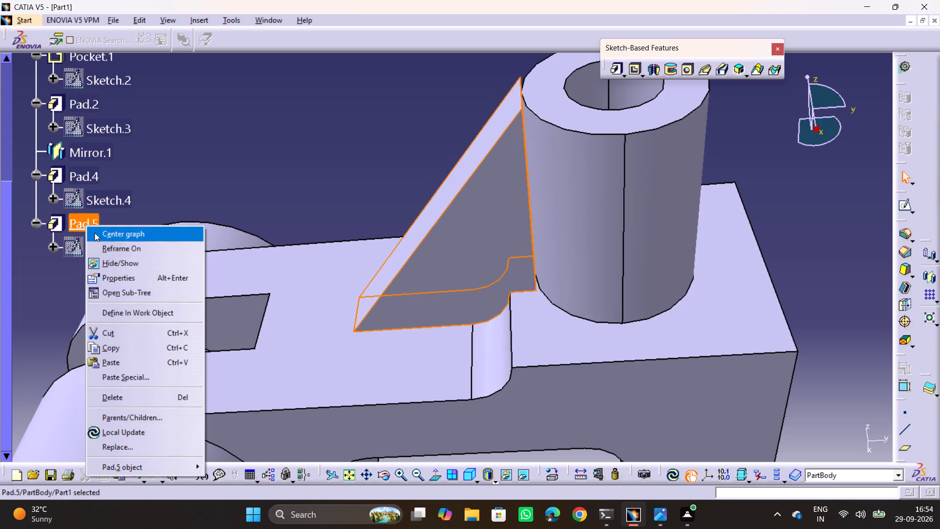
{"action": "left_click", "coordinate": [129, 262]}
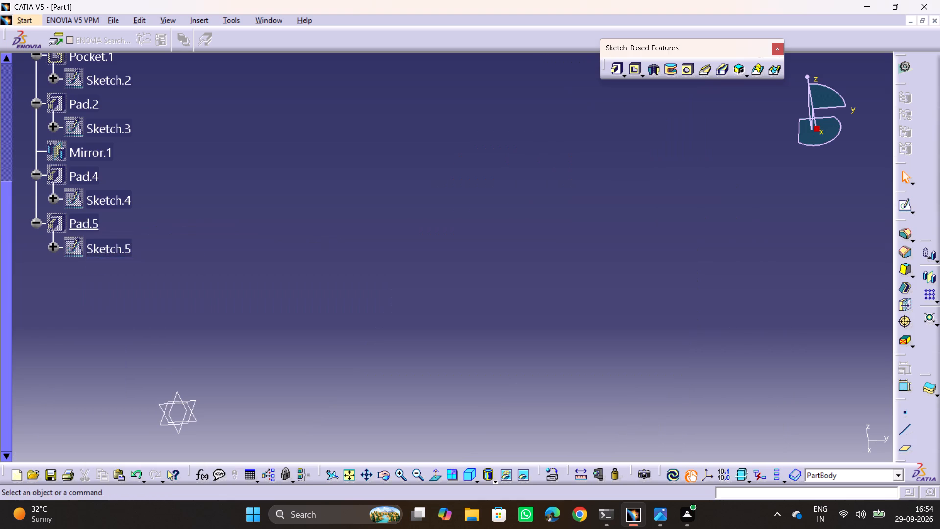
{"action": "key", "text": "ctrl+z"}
Cut Pad.5 together with its rib sketch from the part body.
{"action": "right_click", "coordinate": [71, 227]}
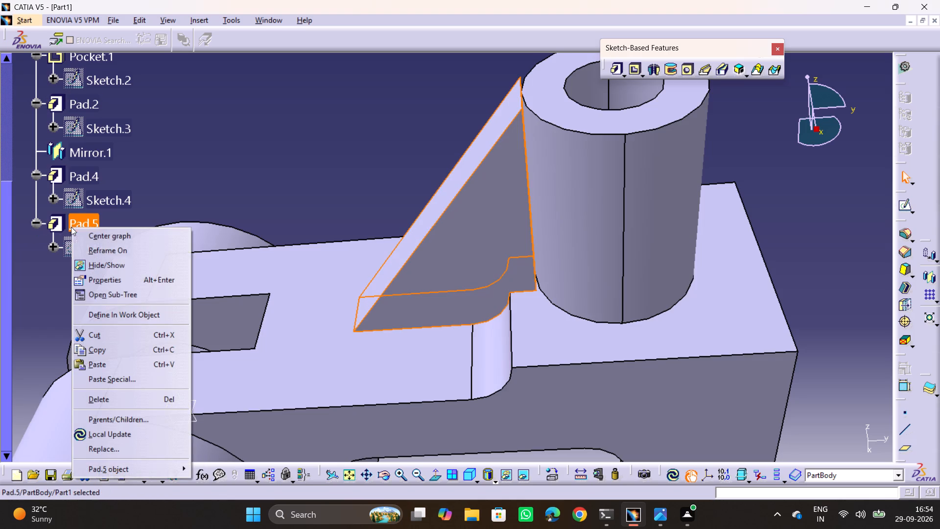
{"action": "left_click", "coordinate": [86, 334]}
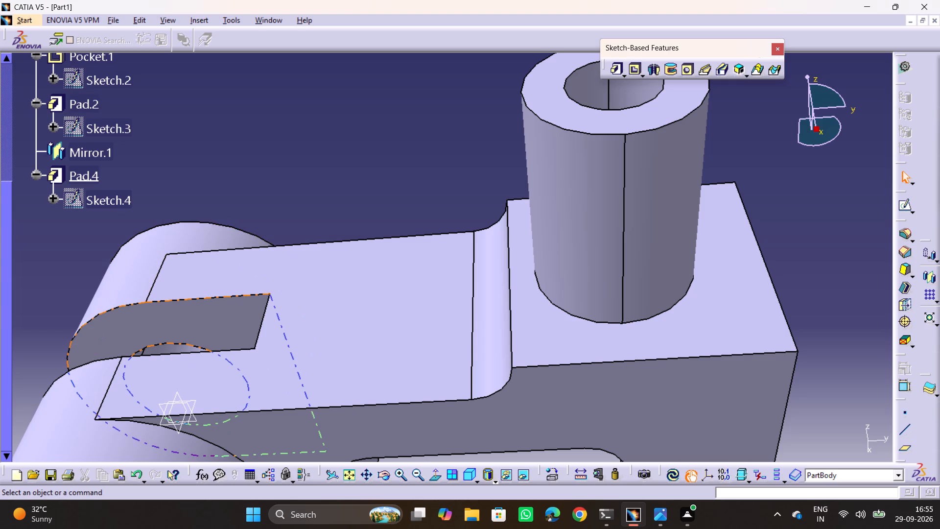
Start a new sketch on the yz plane of the bracket for the replacement rib.
{"action": "middle_click_drag", "start_coordinate": [402, 329], "coordinate": [594, 211]}
{"action": "left_click_drag", "start_coordinate": [405, 328], "coordinate": [594, 209]}
{"action": "middle_click_drag", "start_coordinate": [472, 306], "coordinate": [546, 192]}
{"action": "middle_click_drag", "start_coordinate": [539, 203], "coordinate": [590, 265]}
{"action": "left_click_drag", "start_coordinate": [539, 203], "coordinate": [590, 265]}
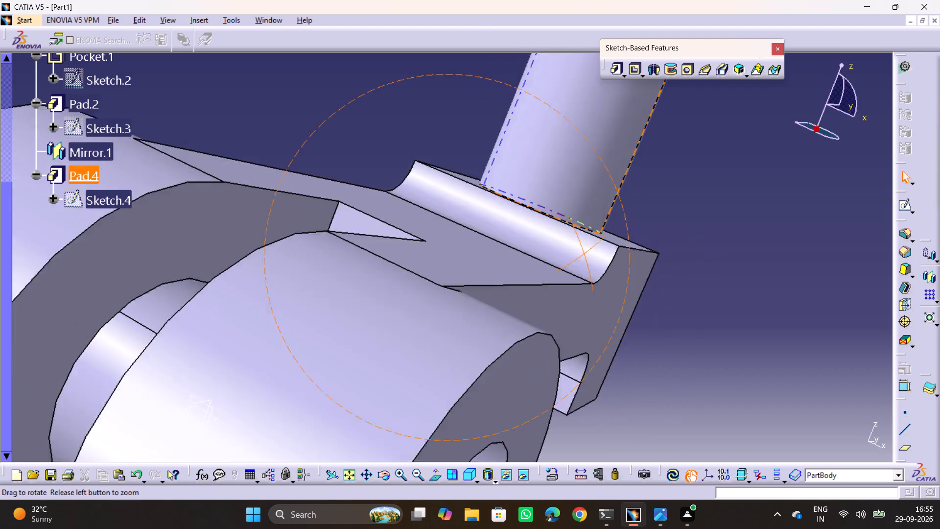
{"action": "left_click_drag", "start_coordinate": [590, 265], "coordinate": [592, 268]}
{"action": "middle_click_drag", "start_coordinate": [590, 265], "coordinate": [592, 268]}
{"action": "middle_click_drag", "start_coordinate": [375, 348], "coordinate": [468, 218]}
{"action": "middle_click_drag", "start_coordinate": [475, 213], "coordinate": [489, 345]}
{"action": "left_click_drag", "start_coordinate": [480, 264], "coordinate": [487, 346]}
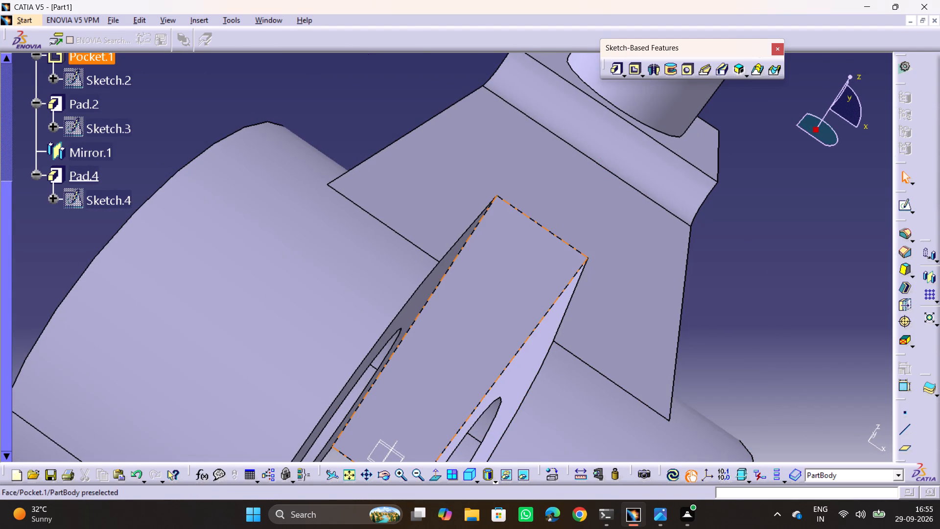
{"action": "left_click", "coordinate": [399, 440]}
{"action": "left_click", "coordinate": [908, 210]}
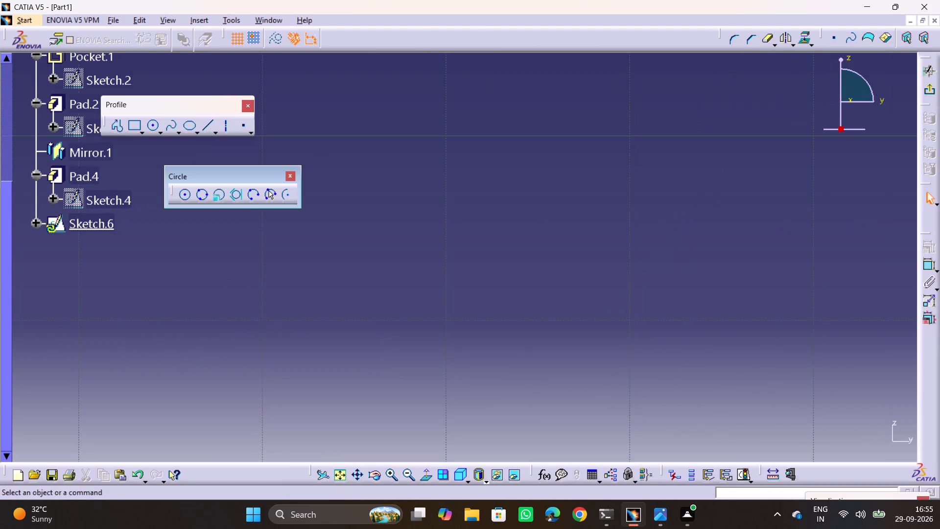
Sketch a slanted line from beside the top of the vertical cylinder down to the arm's upper face.
{"action": "middle_click_drag", "start_coordinate": [530, 218], "coordinate": [570, 313], "text": "ctrl"}
{"action": "middle_click_drag", "start_coordinate": [557, 173], "coordinate": [602, 313], "text": "ctrl"}
{"action": "middle_click_drag", "start_coordinate": [601, 325], "coordinate": [510, 292]}
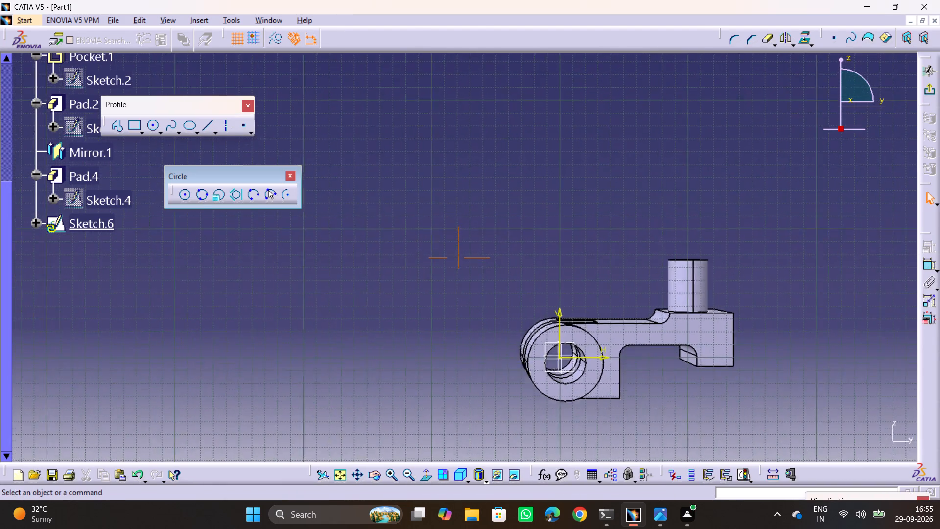
{"action": "middle_click_drag", "start_coordinate": [510, 292], "coordinate": [326, 224]}
{"action": "middle_click_drag", "start_coordinate": [358, 216], "coordinate": [362, 195], "text": "ctrl"}
{"action": "middle_click_drag", "start_coordinate": [405, 223], "coordinate": [421, 299]}
{"action": "left_click_drag", "start_coordinate": [405, 223], "coordinate": [413, 299]}
{"action": "middle_click_drag", "start_coordinate": [380, 244], "coordinate": [415, 179], "text": "ctrl"}
{"action": "middle_click_drag", "start_coordinate": [421, 181], "coordinate": [469, 238]}
{"action": "left_click_drag", "start_coordinate": [435, 194], "coordinate": [466, 238]}
{"action": "scroll", "coordinate": [449, 211], "scroll_direction": "down", "scroll_amount": 1}
{"action": "middle_click_drag", "start_coordinate": [495, 230], "coordinate": [582, 251]}
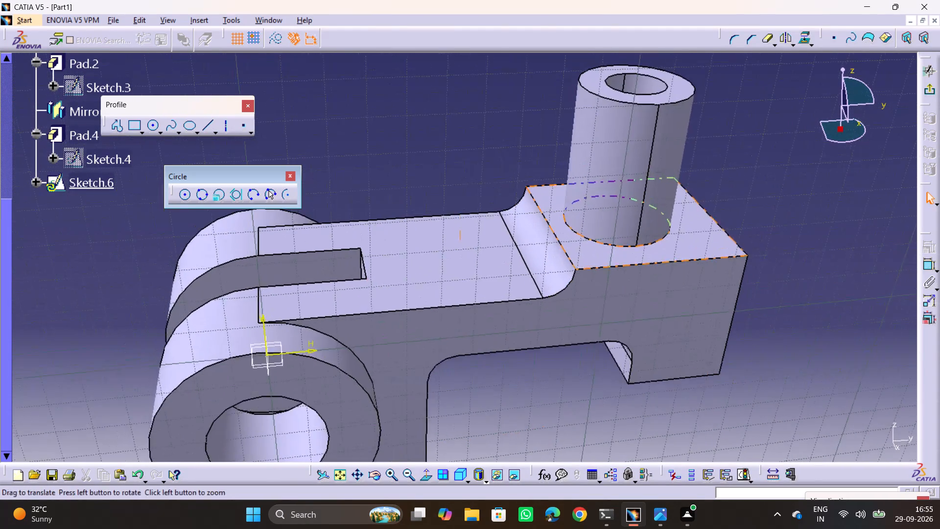
{"action": "middle_click_drag", "start_coordinate": [582, 251], "coordinate": [600, 268]}
{"action": "left_click", "coordinate": [210, 128]}
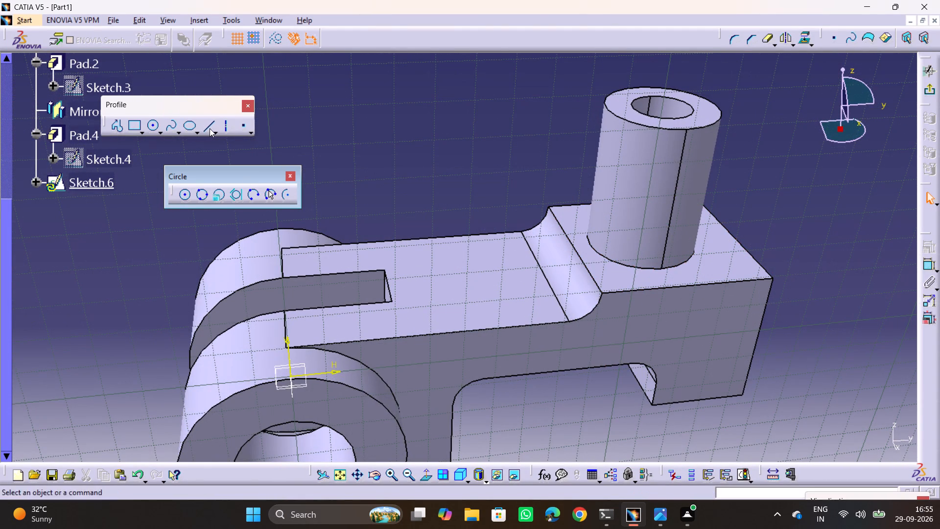
{"action": "left_click", "coordinate": [580, 108]}
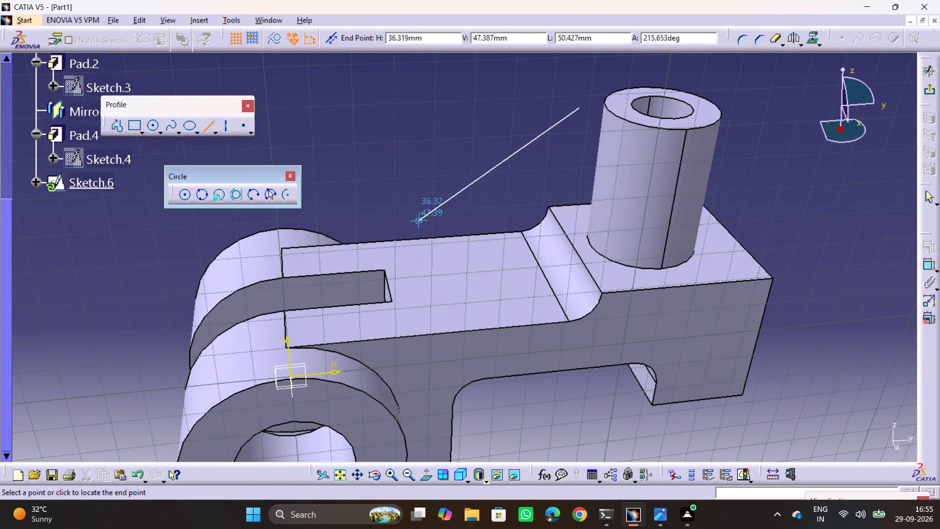
{"action": "left_click", "coordinate": [412, 270]}
{"action": "left_click", "coordinate": [426, 159]}
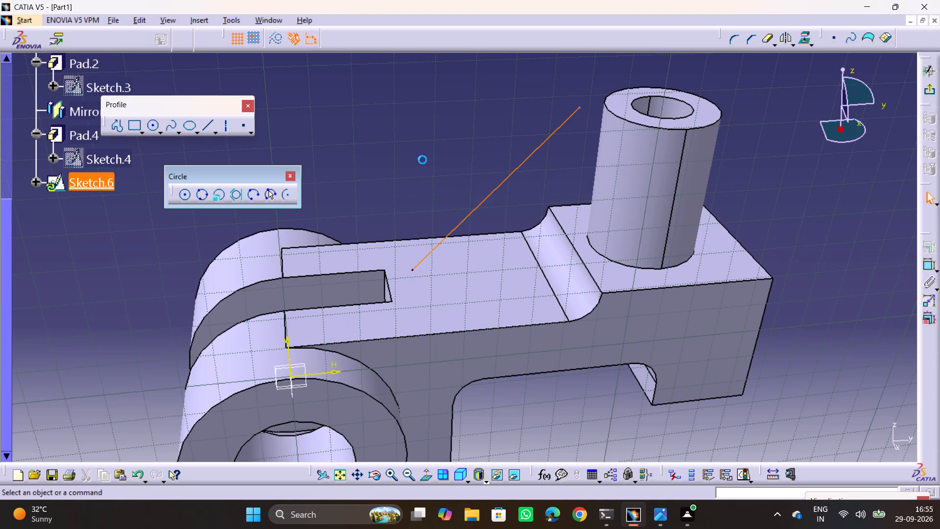
Constrain the slanted line's lower endpoint coincident with the arm's flat upper face.
{"action": "middle_click_drag", "start_coordinate": [397, 241], "coordinate": [389, 176], "text": "ctrl"}
{"action": "middle_click_drag", "start_coordinate": [506, 330], "coordinate": [484, 236]}
{"action": "left_click_drag", "start_coordinate": [506, 330], "coordinate": [493, 234]}
{"action": "middle_click_drag", "start_coordinate": [504, 234], "coordinate": [511, 277]}
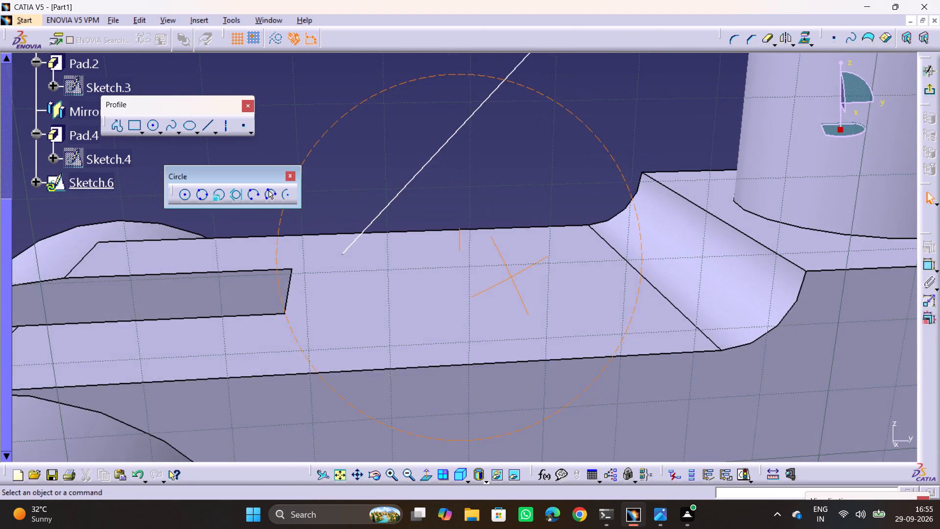
{"action": "middle_click_drag", "start_coordinate": [511, 277], "coordinate": [513, 278]}
{"action": "left_click", "coordinate": [346, 254]}
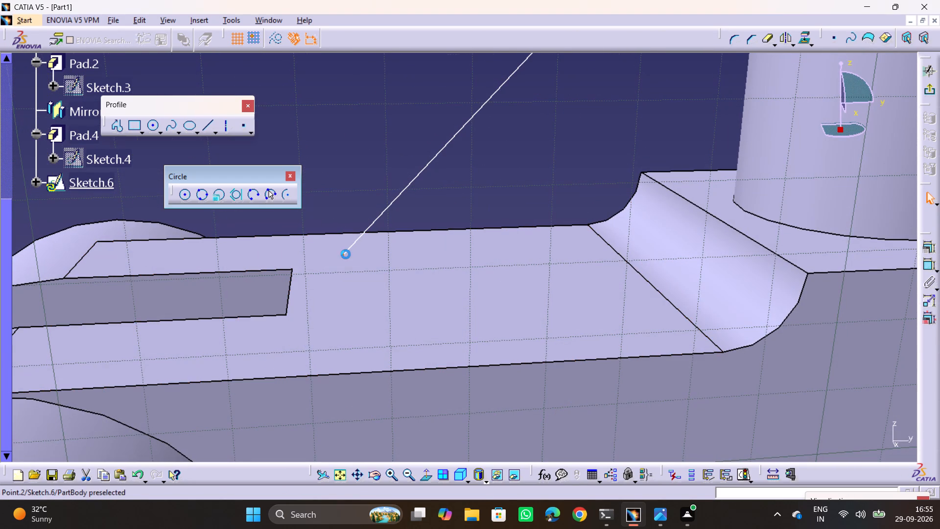
{"action": "left_click", "coordinate": [364, 287], "text": "ctrl"}
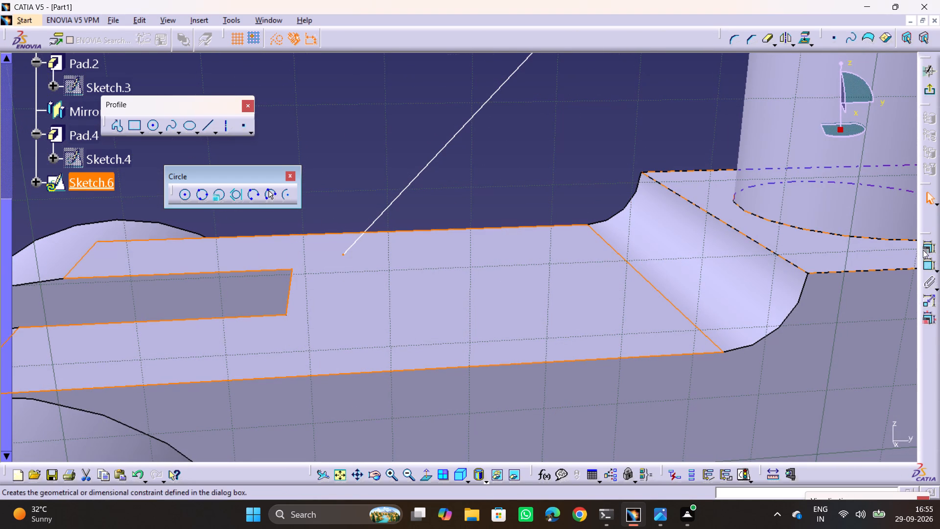
{"action": "left_click", "coordinate": [926, 250]}
{"action": "left_click", "coordinate": [258, 138]}
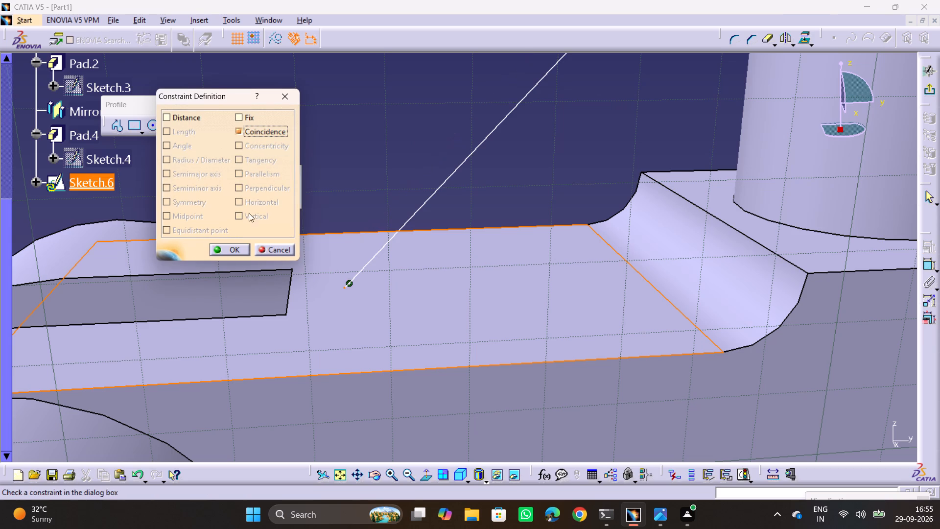
{"action": "left_click", "coordinate": [232, 247]}
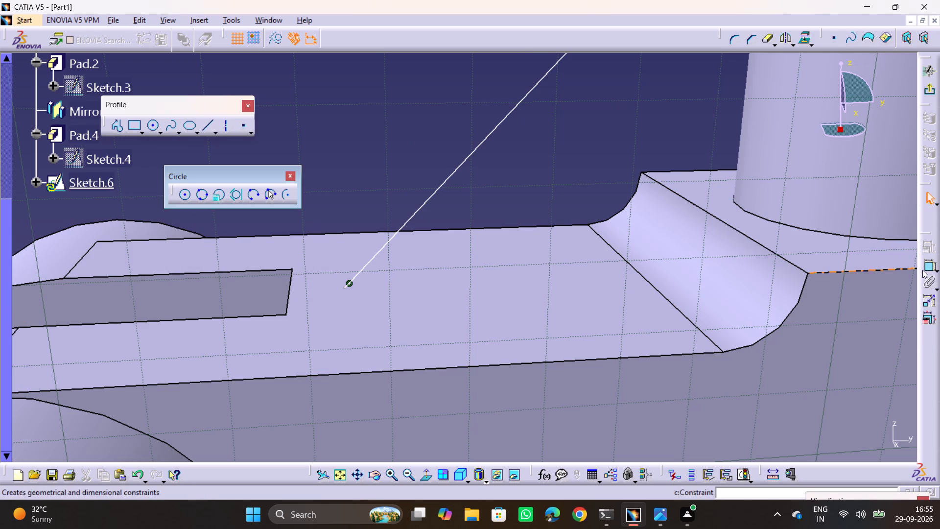
Dimension the line's lower endpoint 20 mm from the end edge of the slot in the arm.
{"action": "left_click", "coordinate": [924, 268]}
{"action": "left_click", "coordinate": [291, 300]}
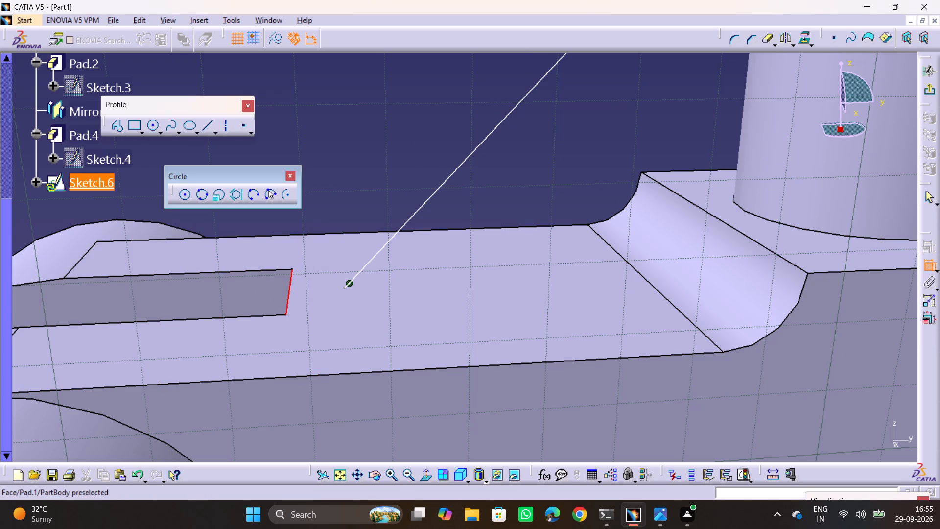
{"action": "left_click", "coordinate": [344, 288]}
{"action": "left_click", "coordinate": [336, 204]}
{"action": "double_click", "coordinate": [332, 203]}
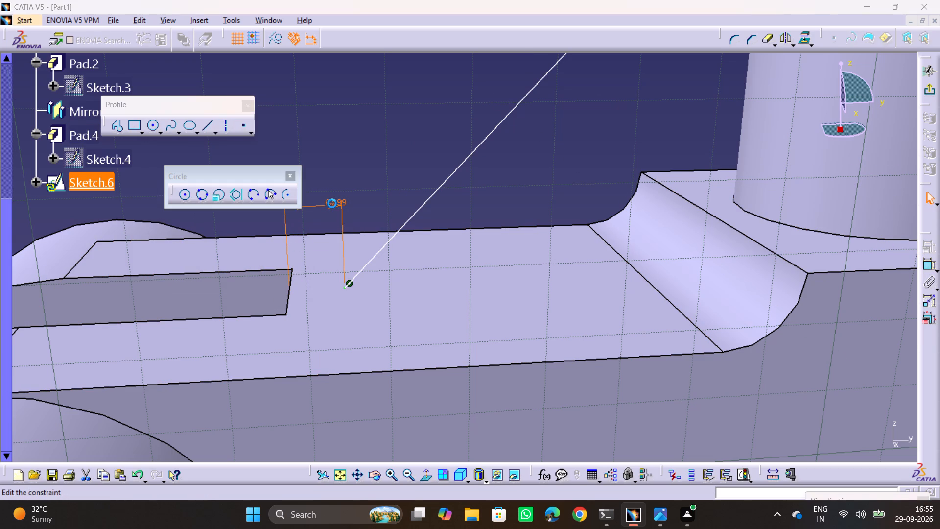
{"action": "type", "text": "20"}
{"action": "key", "text": "Return"}
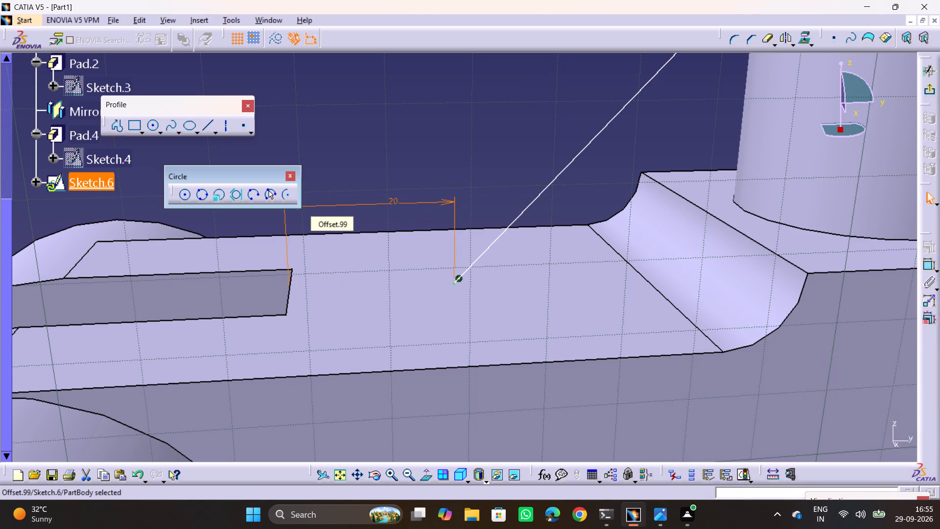
{"action": "left_click", "coordinate": [617, 379]}
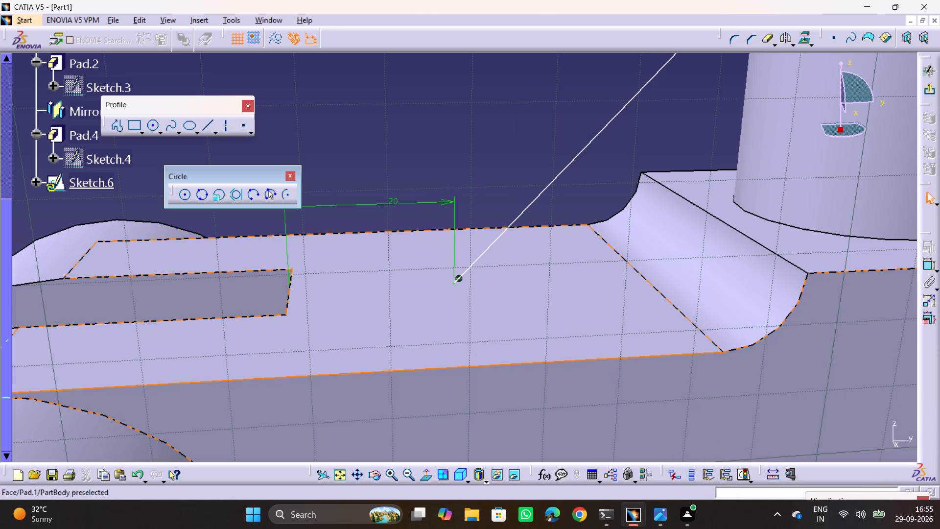
{"action": "left_click", "coordinate": [546, 155]}
Constrain the line's upper endpoint coincident with the outer circular edge at the top of the cylinder.
{"action": "middle_click_drag", "start_coordinate": [628, 170], "coordinate": [618, 217], "text": "ctrl"}
{"action": "middle_click_drag", "start_coordinate": [622, 197], "coordinate": [565, 292]}
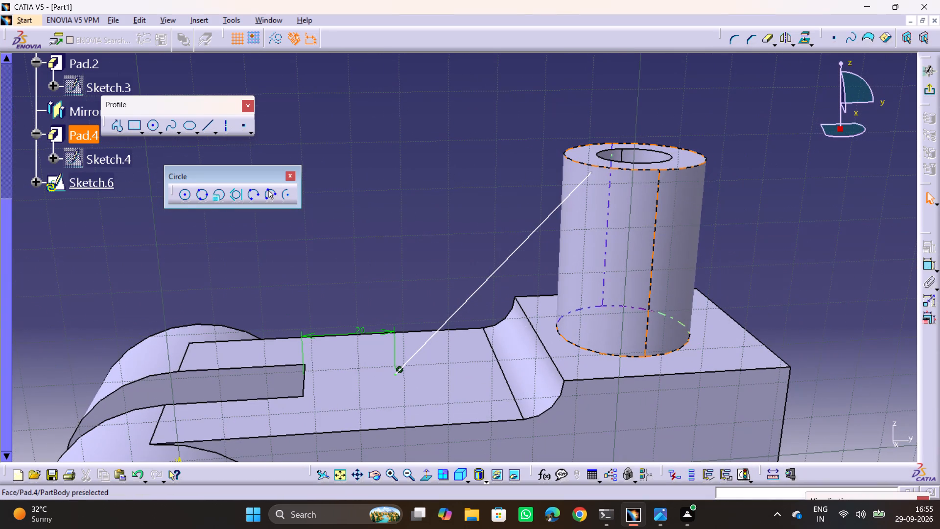
{"action": "left_click", "coordinate": [590, 175]}
{"action": "left_click", "coordinate": [567, 157], "text": "ctrl"}
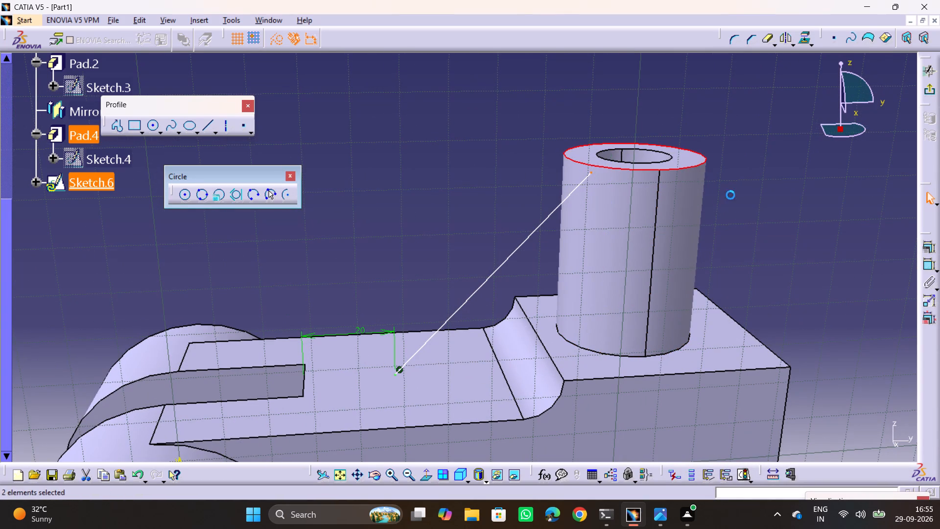
{"action": "left_click", "coordinate": [926, 246]}
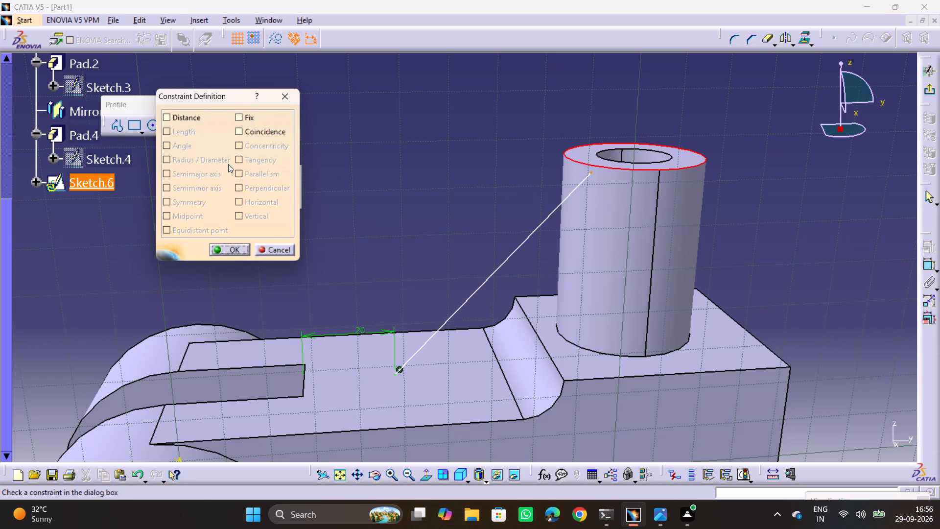
{"action": "left_click", "coordinate": [267, 130]}
{"action": "left_click", "coordinate": [232, 247]}
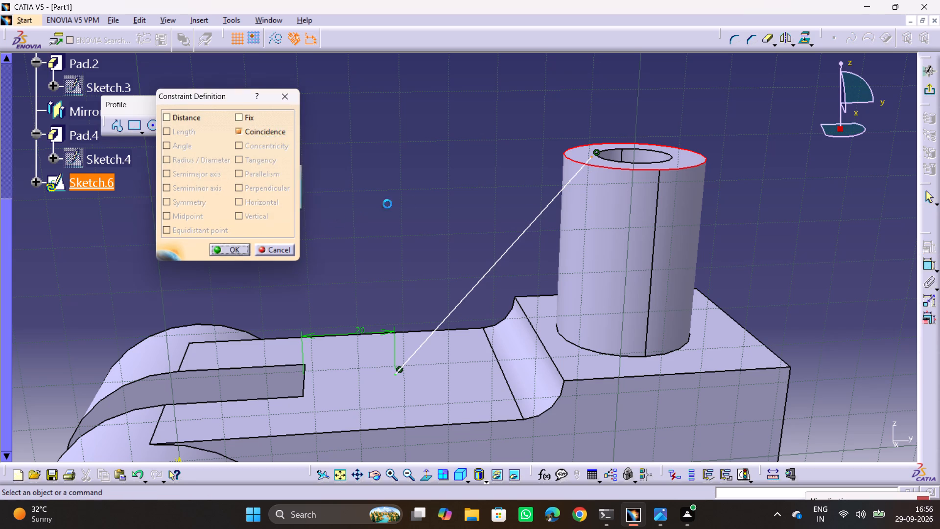
{"action": "middle_click_drag", "start_coordinate": [414, 212], "coordinate": [423, 239]}
{"action": "left_click_drag", "start_coordinate": [414, 212], "coordinate": [423, 239]}
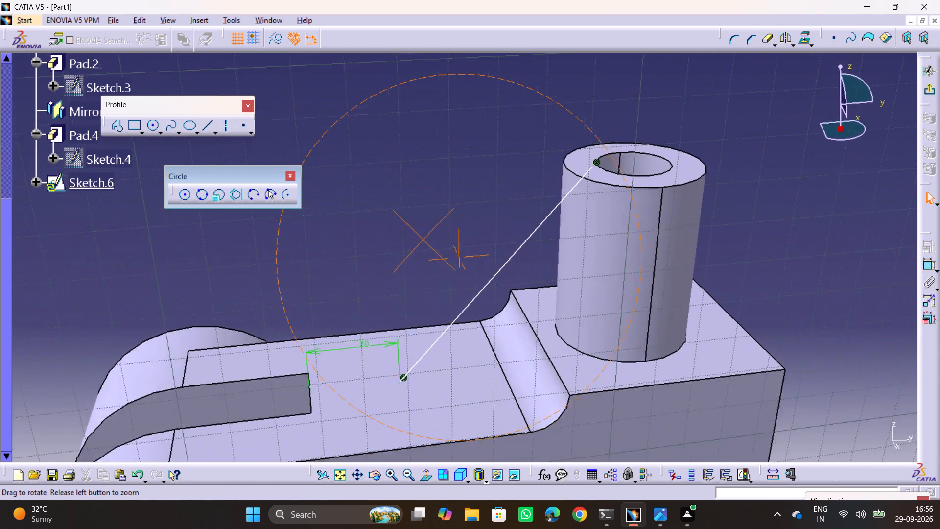
{"action": "middle_click_drag", "start_coordinate": [423, 239], "coordinate": [438, 254]}
{"action": "left_click_drag", "start_coordinate": [423, 239], "coordinate": [438, 254]}
{"action": "middle_click_drag", "start_coordinate": [570, 241], "coordinate": [551, 246]}
{"action": "left_click_drag", "start_coordinate": [569, 241], "coordinate": [551, 246]}
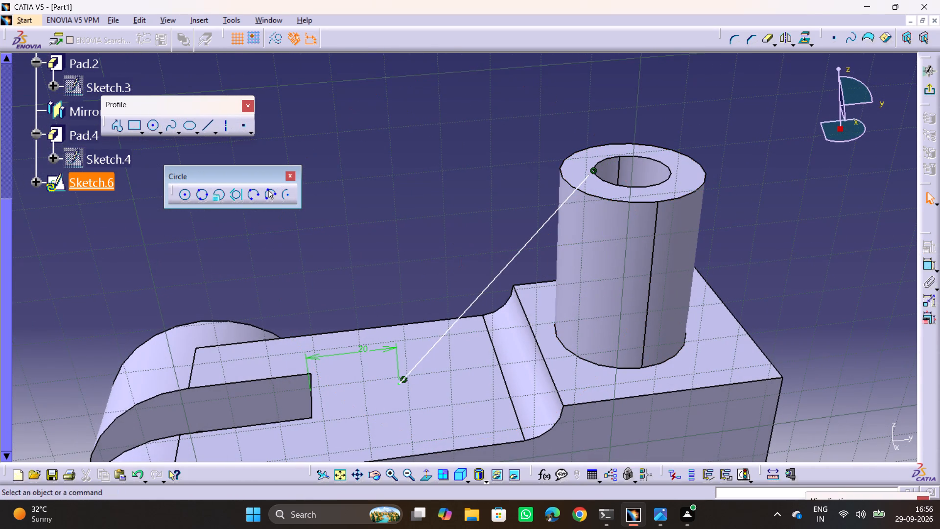
Move the line's upper end clear of the cylinder, dimension it 15 mm from the cylinder's axis, and exit the sketch.
{"action": "left_click_drag", "start_coordinate": [542, 219], "coordinate": [544, 223]}
{"action": "left_click_drag", "start_coordinate": [544, 227], "coordinate": [455, 223]}
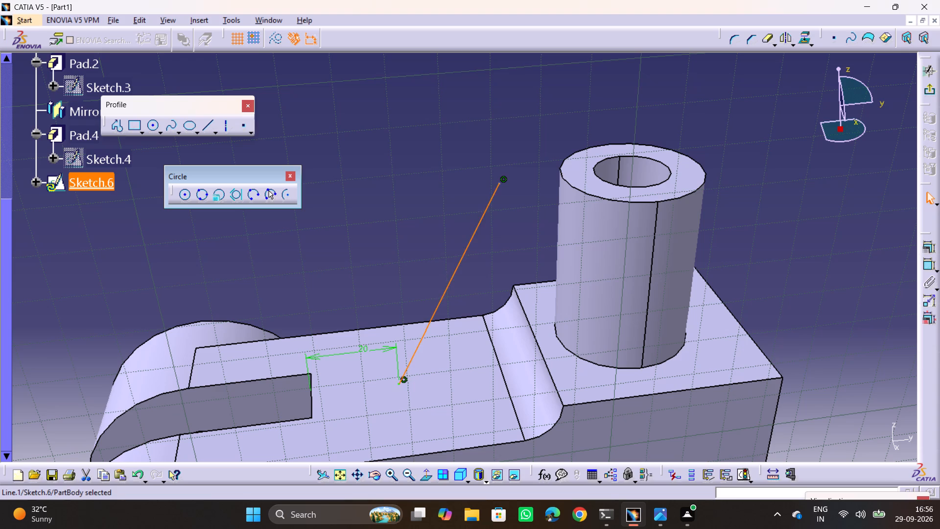
{"action": "left_click", "coordinate": [478, 127]}
{"action": "left_click", "coordinate": [932, 261]}
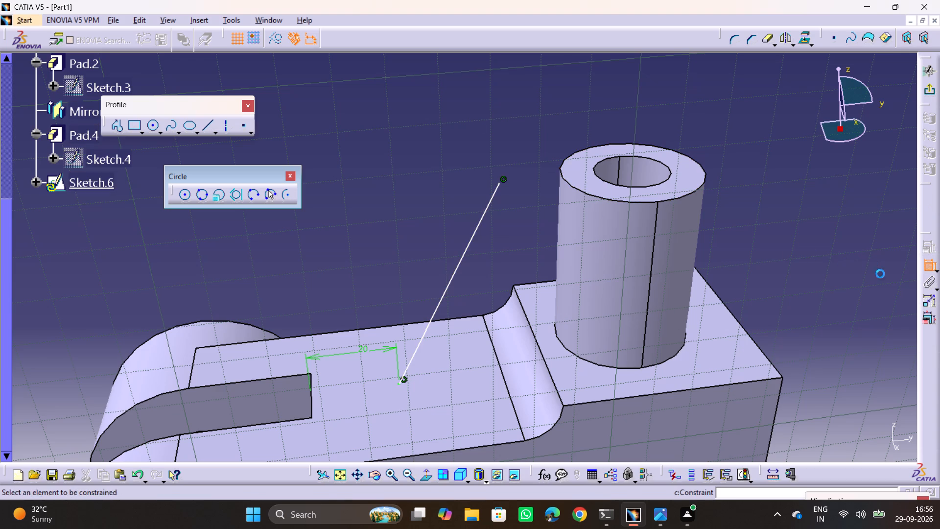
{"action": "left_click", "coordinate": [636, 168]}
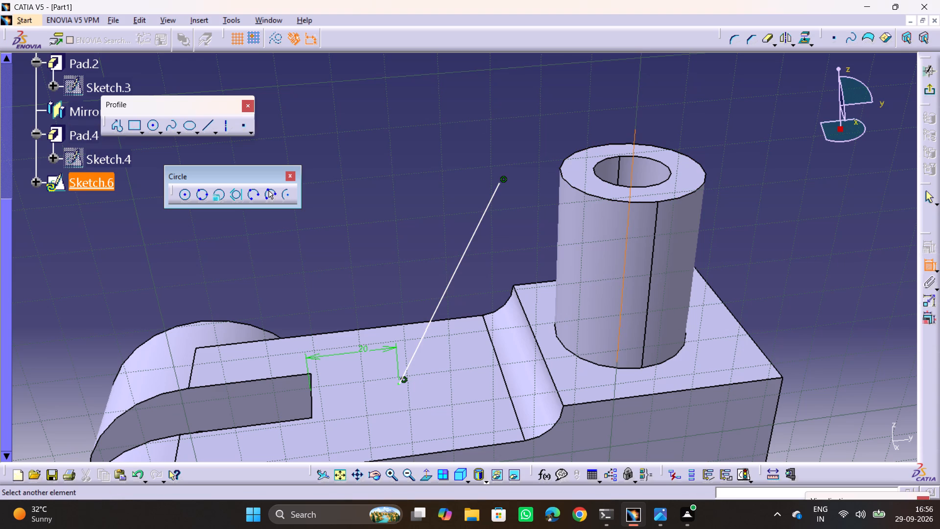
{"action": "left_click", "coordinate": [500, 185]}
{"action": "left_click", "coordinate": [554, 111]}
{"action": "left_click", "coordinate": [556, 110]}
{"action": "left_click", "coordinate": [556, 110]}
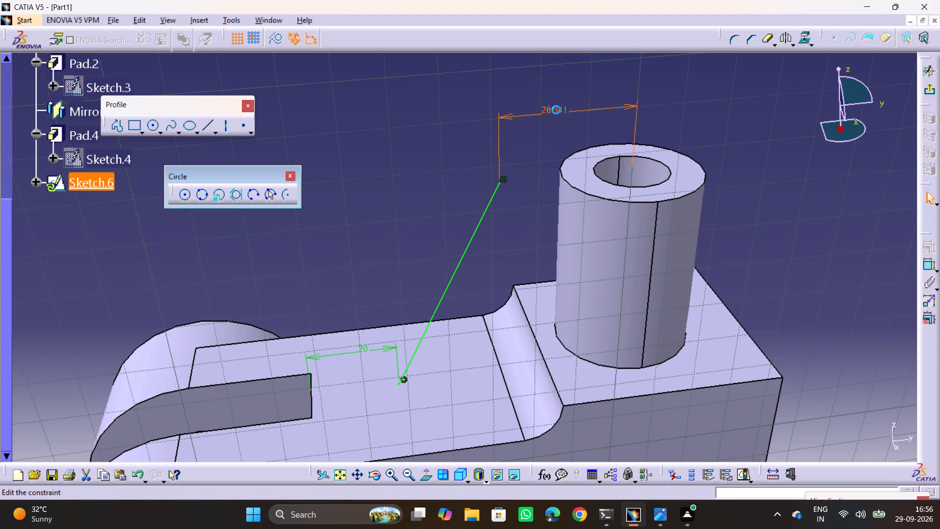
{"action": "type", "text": "15"}
{"action": "key", "text": "Return"}
{"action": "left_click", "coordinate": [824, 186]}
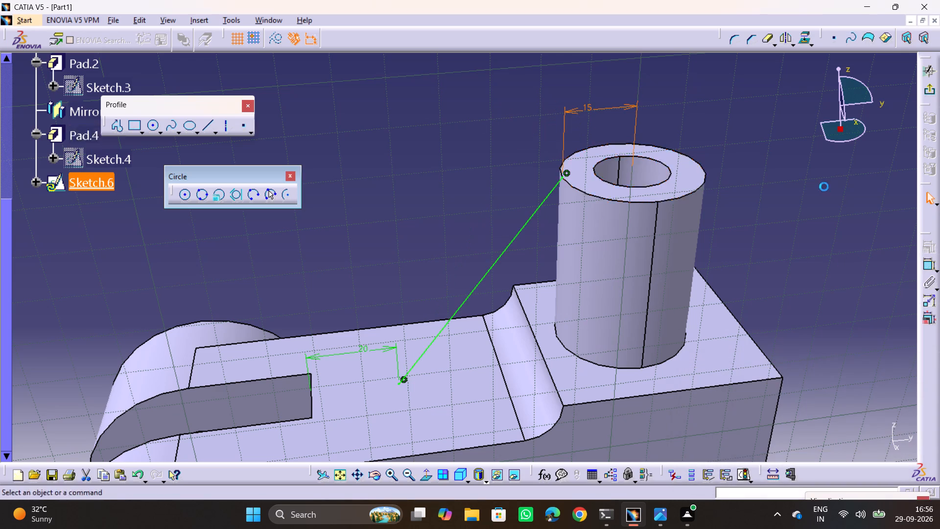
{"action": "left_click", "coordinate": [932, 96]}
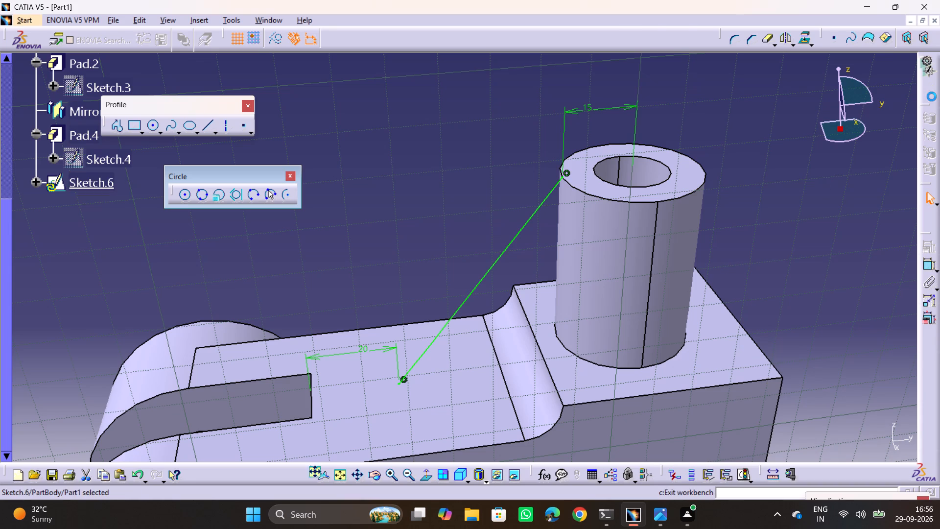
{"action": "left_click", "coordinate": [697, 222]}
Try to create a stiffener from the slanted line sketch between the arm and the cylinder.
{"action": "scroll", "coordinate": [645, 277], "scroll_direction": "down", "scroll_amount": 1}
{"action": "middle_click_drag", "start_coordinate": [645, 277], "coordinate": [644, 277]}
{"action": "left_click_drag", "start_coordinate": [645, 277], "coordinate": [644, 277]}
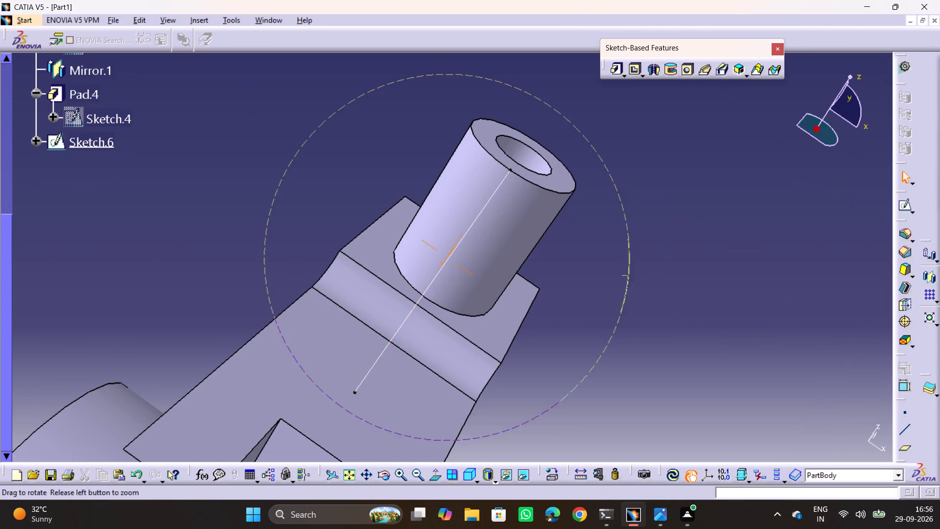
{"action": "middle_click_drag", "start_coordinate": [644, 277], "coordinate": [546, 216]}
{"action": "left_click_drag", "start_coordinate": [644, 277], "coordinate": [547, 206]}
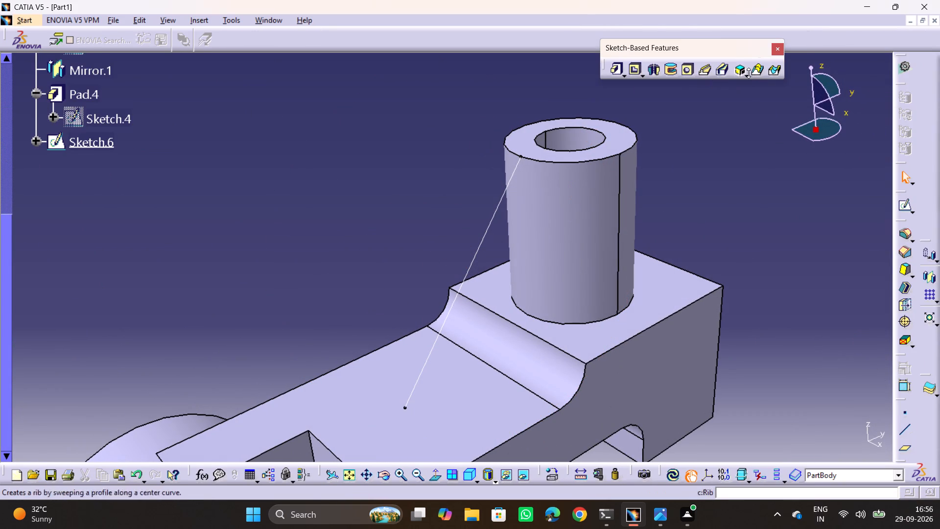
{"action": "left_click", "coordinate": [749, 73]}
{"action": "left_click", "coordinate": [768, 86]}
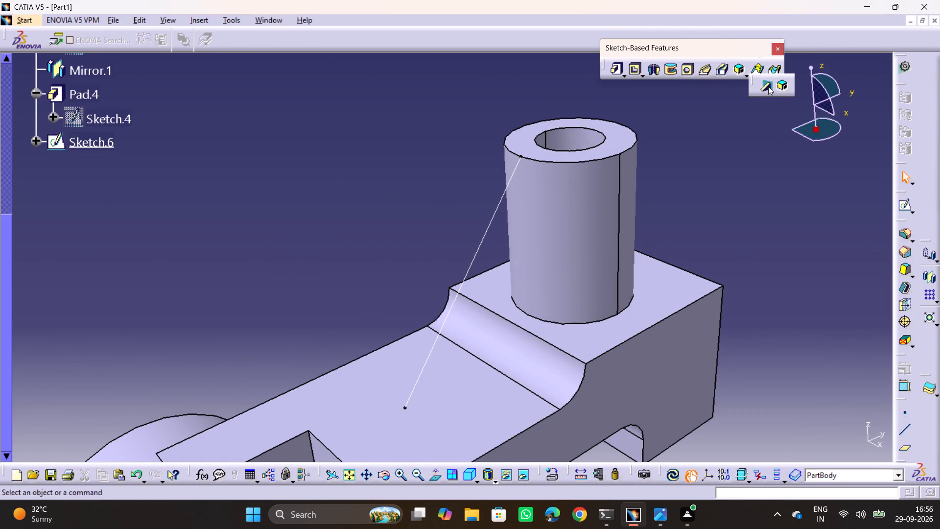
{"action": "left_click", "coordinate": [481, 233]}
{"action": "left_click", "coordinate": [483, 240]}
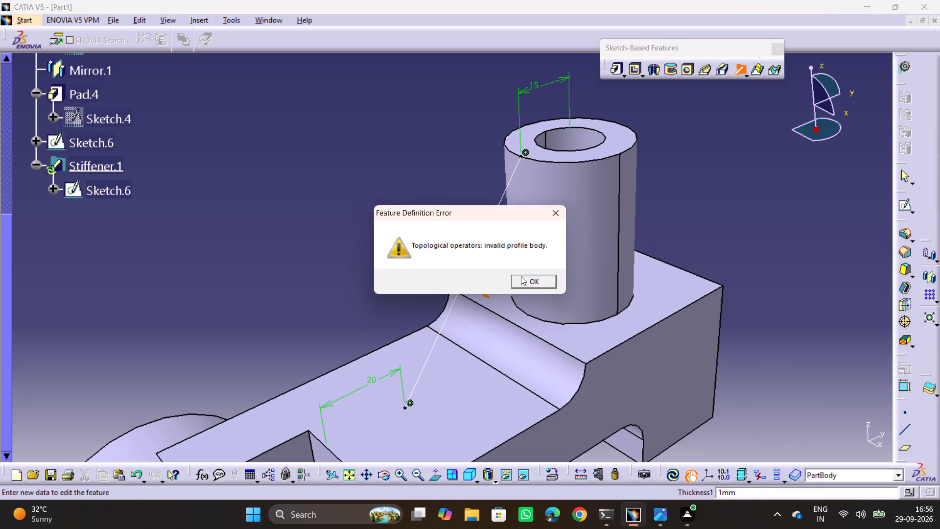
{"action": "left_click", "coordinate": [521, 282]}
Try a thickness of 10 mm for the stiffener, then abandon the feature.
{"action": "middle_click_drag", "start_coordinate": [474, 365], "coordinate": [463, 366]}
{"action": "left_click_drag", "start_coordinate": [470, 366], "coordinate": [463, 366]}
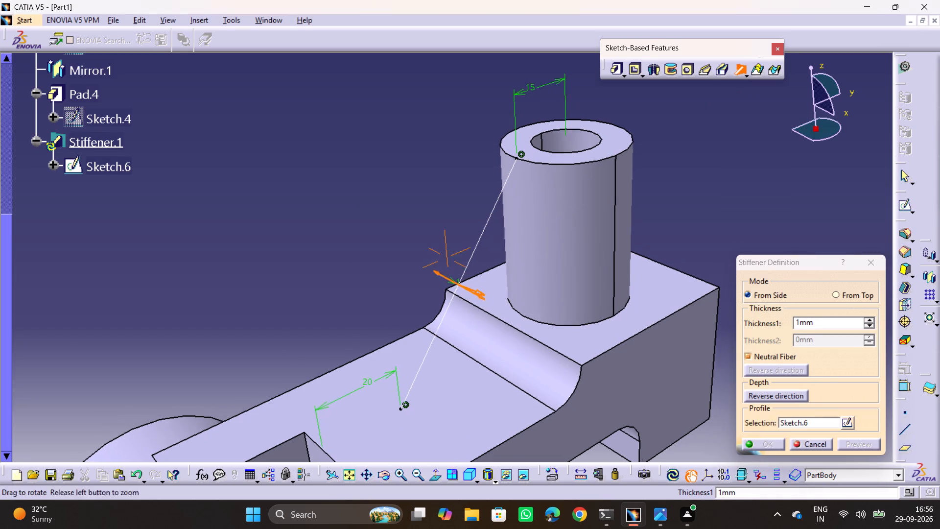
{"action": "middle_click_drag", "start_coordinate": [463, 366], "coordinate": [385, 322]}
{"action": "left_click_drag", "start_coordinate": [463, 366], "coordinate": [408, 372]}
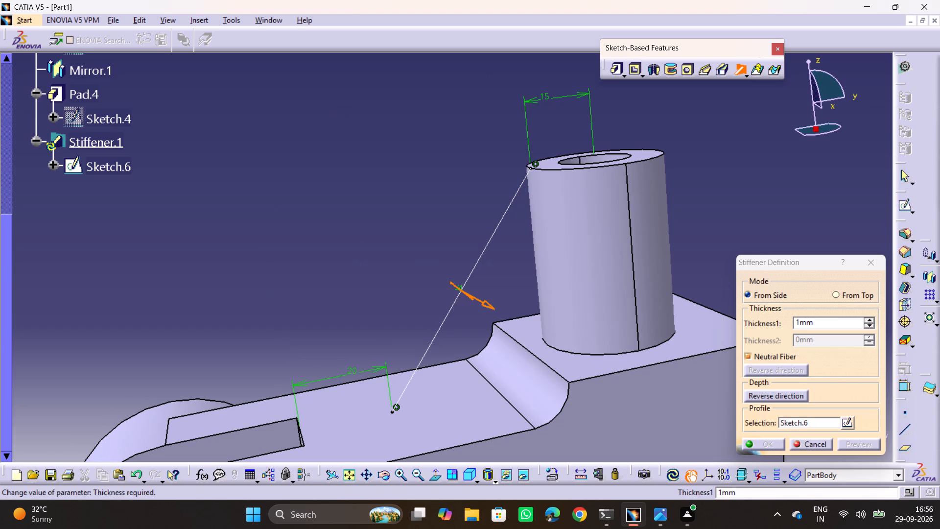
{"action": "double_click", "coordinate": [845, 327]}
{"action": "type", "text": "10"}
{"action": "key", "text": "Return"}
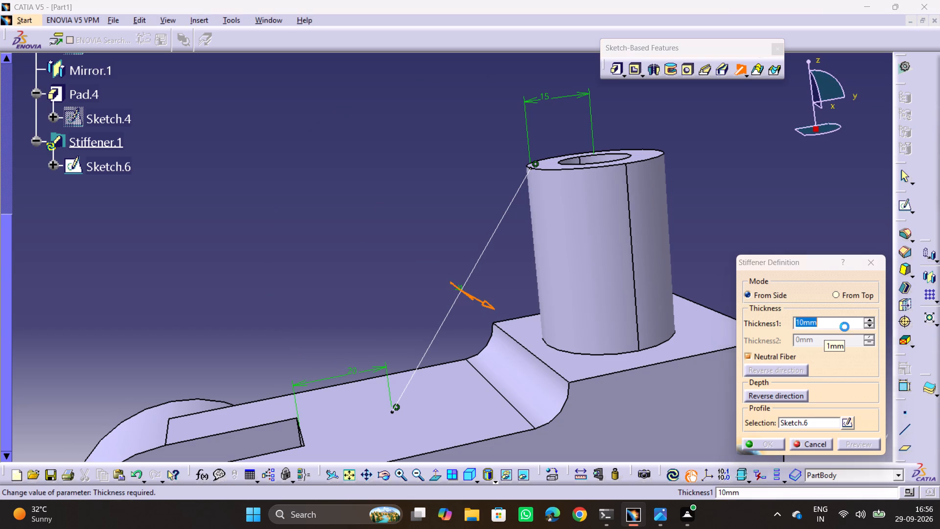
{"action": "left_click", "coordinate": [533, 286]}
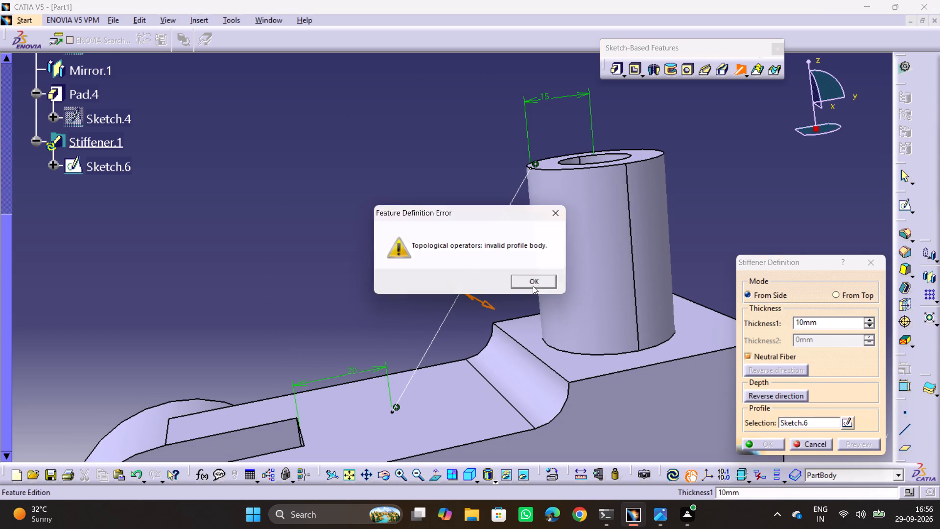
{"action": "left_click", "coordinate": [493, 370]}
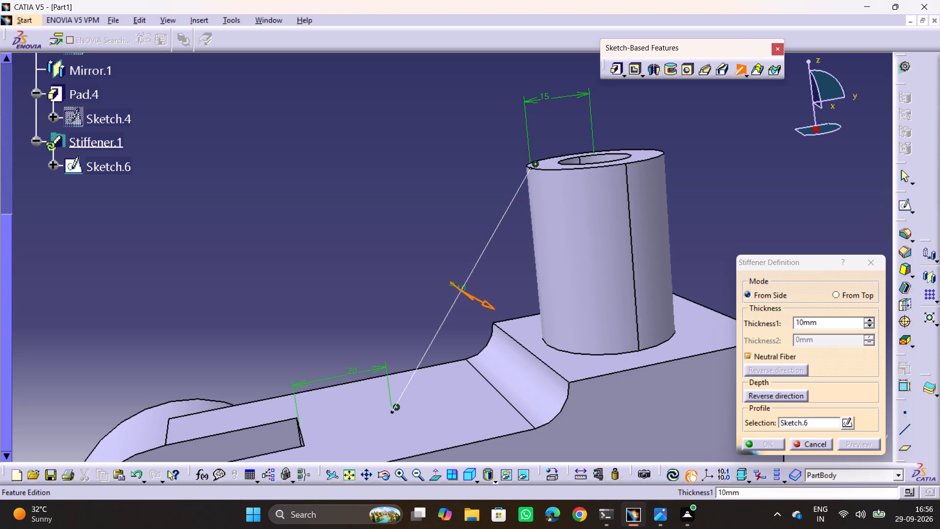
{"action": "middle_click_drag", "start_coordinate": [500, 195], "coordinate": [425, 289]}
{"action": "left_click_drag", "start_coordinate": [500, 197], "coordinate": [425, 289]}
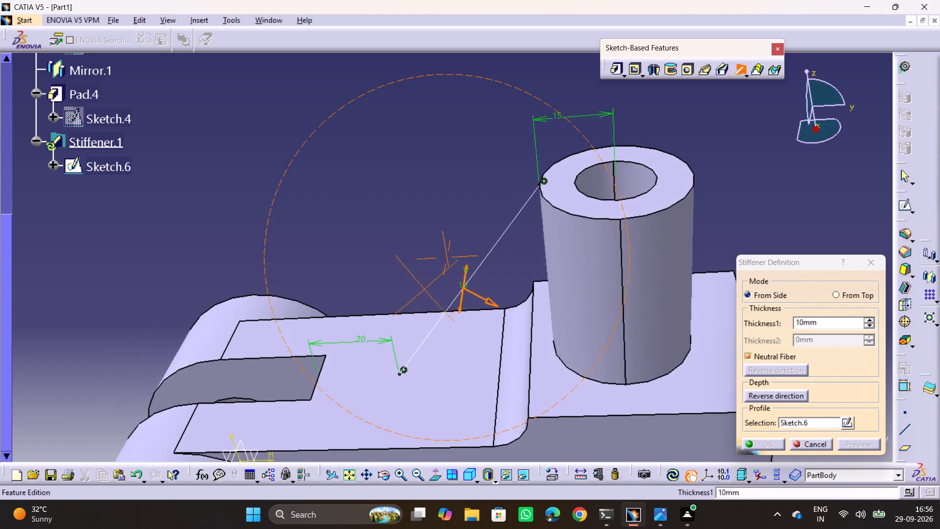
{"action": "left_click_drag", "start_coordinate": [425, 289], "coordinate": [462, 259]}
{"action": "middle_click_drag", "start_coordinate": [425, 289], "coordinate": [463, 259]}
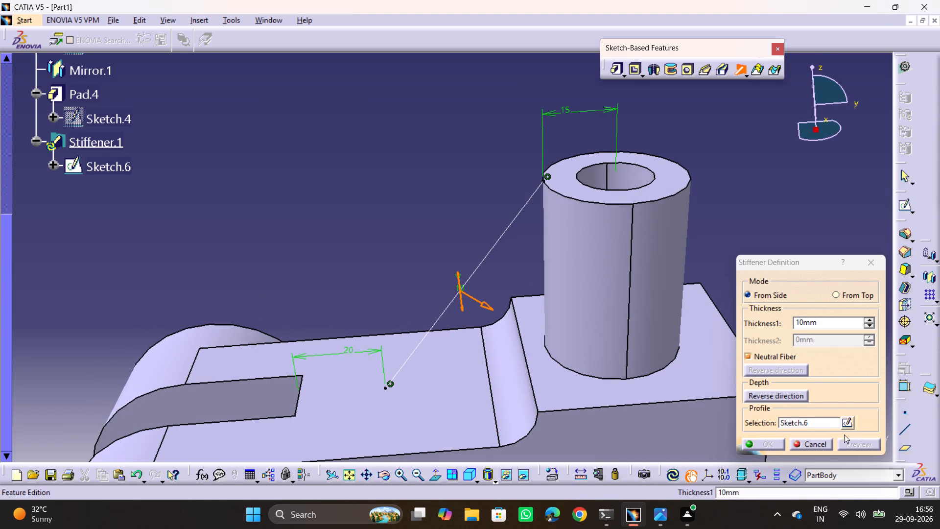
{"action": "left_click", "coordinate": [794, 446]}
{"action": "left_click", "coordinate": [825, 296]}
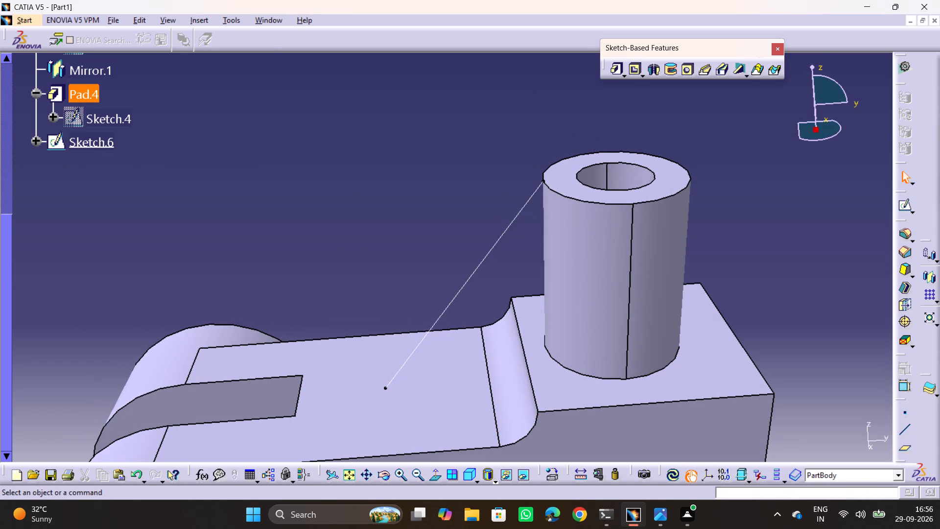
Undo the slanted line sketch and the earlier deletion to bring back the triangular padded rib.
{"action": "left_click_drag", "start_coordinate": [492, 252], "coordinate": [454, 189]}
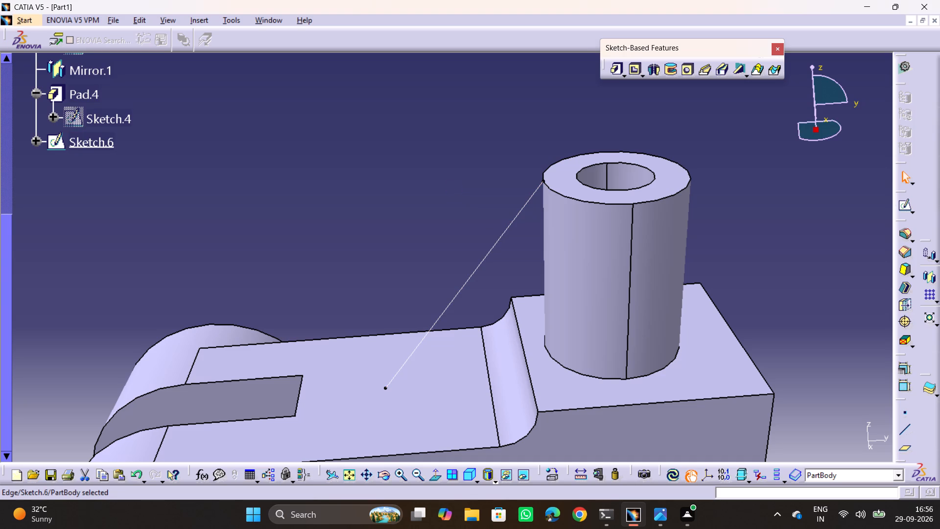
{"action": "key", "text": "ctrl+z"}
{"action": "key", "text": "ctrl+z"}
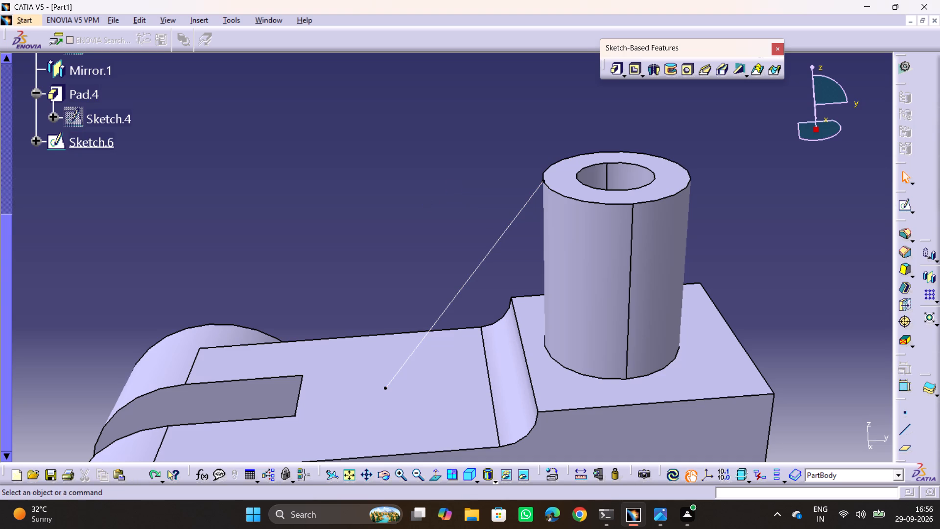
{"action": "key", "text": "ctrl+z"}
{"action": "key", "text": "ctrl+z"}
{"action": "left_click", "coordinate": [425, 203]}
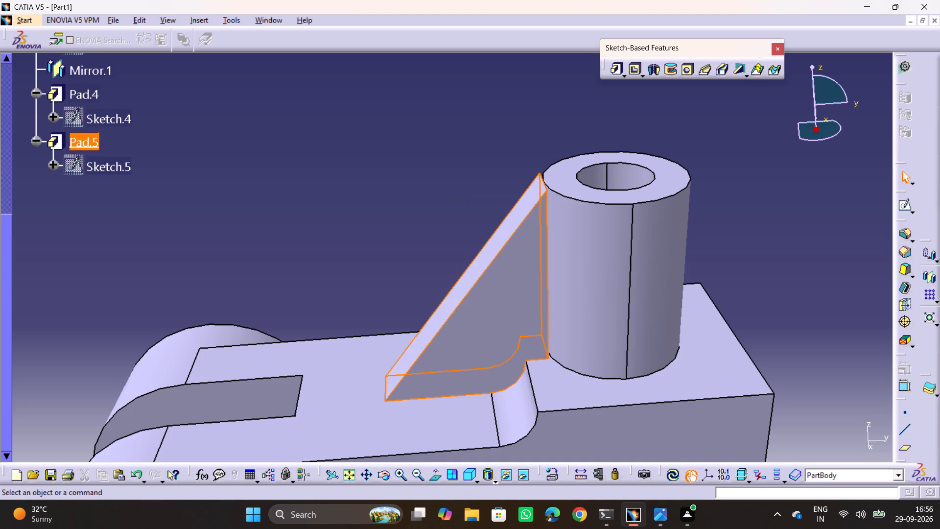
Start a sketch on the rib's narrow end face that faces the cylinder.
{"action": "middle_click_drag", "start_coordinate": [482, 246], "coordinate": [459, 160]}
{"action": "left_click_drag", "start_coordinate": [482, 246], "coordinate": [459, 160]}
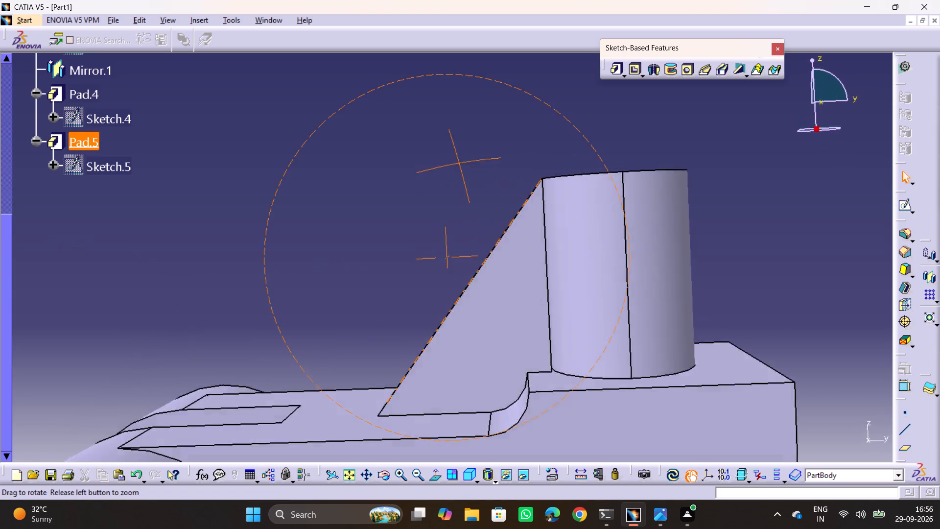
{"action": "left_click_drag", "start_coordinate": [459, 160], "coordinate": [721, 200]}
{"action": "middle_click_drag", "start_coordinate": [459, 160], "coordinate": [721, 200]}
{"action": "middle_click_drag", "start_coordinate": [503, 245], "coordinate": [211, 256]}
{"action": "scroll", "coordinate": [496, 247], "scroll_direction": "down", "scroll_amount": 1}
{"action": "left_click_drag", "start_coordinate": [496, 247], "coordinate": [211, 256]}
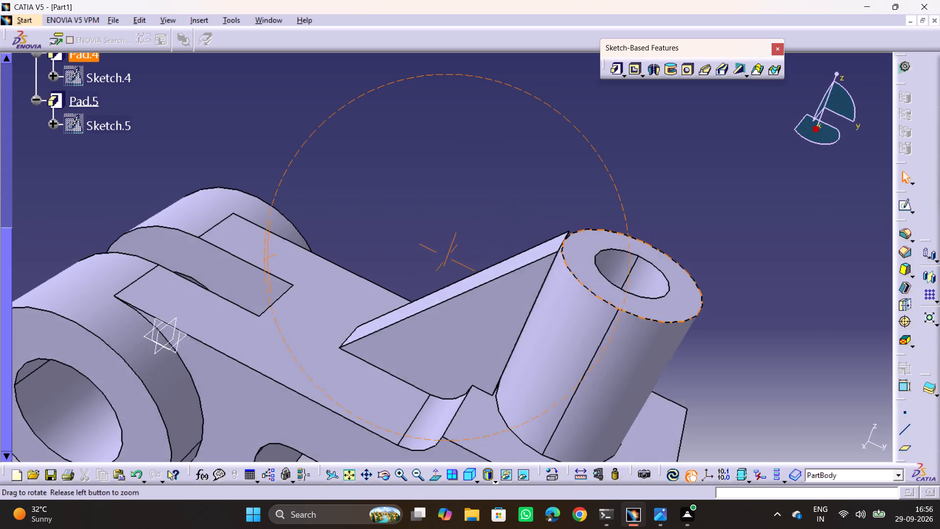
{"action": "left_click_drag", "start_coordinate": [211, 256], "coordinate": [207, 254]}
{"action": "middle_click_drag", "start_coordinate": [211, 256], "coordinate": [204, 253]}
{"action": "middle_click_drag", "start_coordinate": [514, 277], "coordinate": [477, 227]}
{"action": "left_click_drag", "start_coordinate": [505, 277], "coordinate": [476, 227]}
{"action": "scroll", "coordinate": [541, 247], "scroll_direction": "down", "scroll_amount": 3}
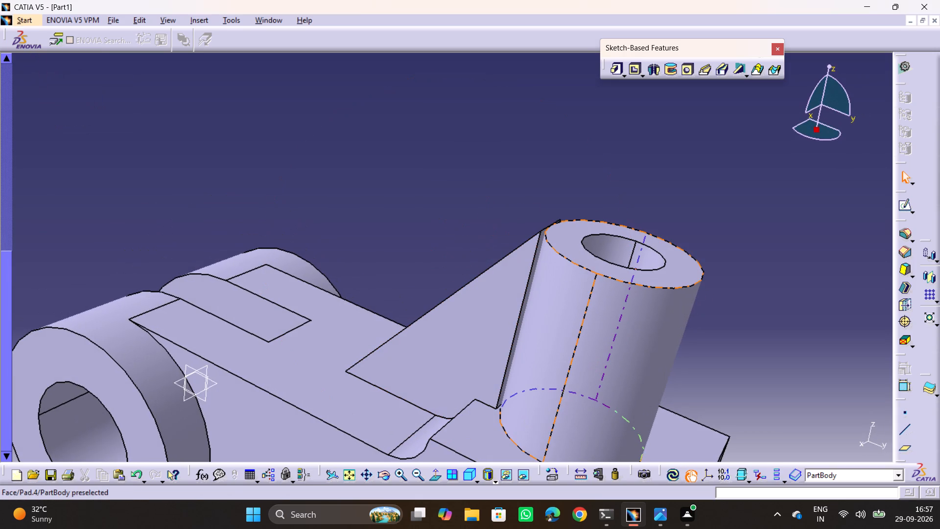
{"action": "scroll", "coordinate": [539, 287], "scroll_direction": "up", "scroll_amount": 7}
{"action": "middle_click_drag", "start_coordinate": [563, 276], "coordinate": [602, 168], "text": "ctrl"}
{"action": "middle_click_drag", "start_coordinate": [680, 239], "coordinate": [562, 193]}
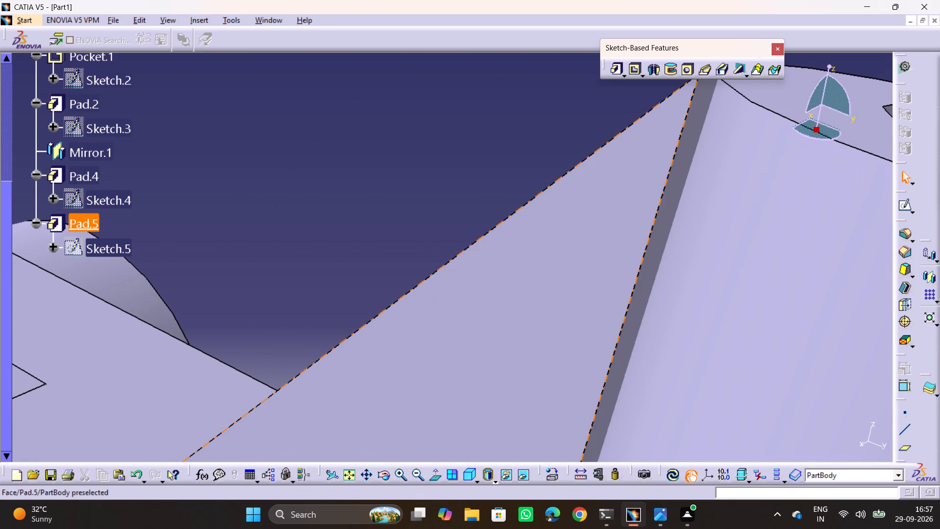
{"action": "left_click", "coordinate": [666, 199]}
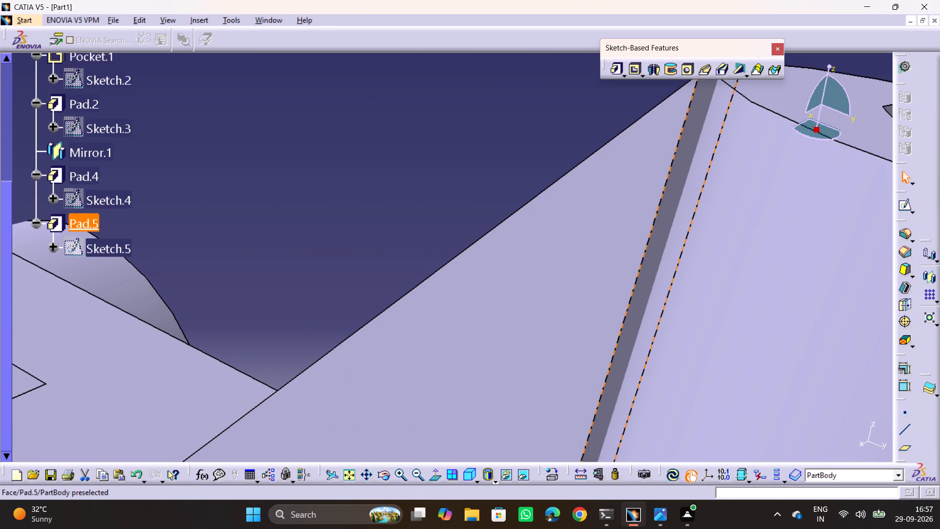
{"action": "left_click", "coordinate": [903, 202]}
Project the top edge and one long side edge of the rib's end face into the sketch.
{"action": "middle_click_drag", "start_coordinate": [621, 199], "coordinate": [620, 214], "text": "ctrl"}
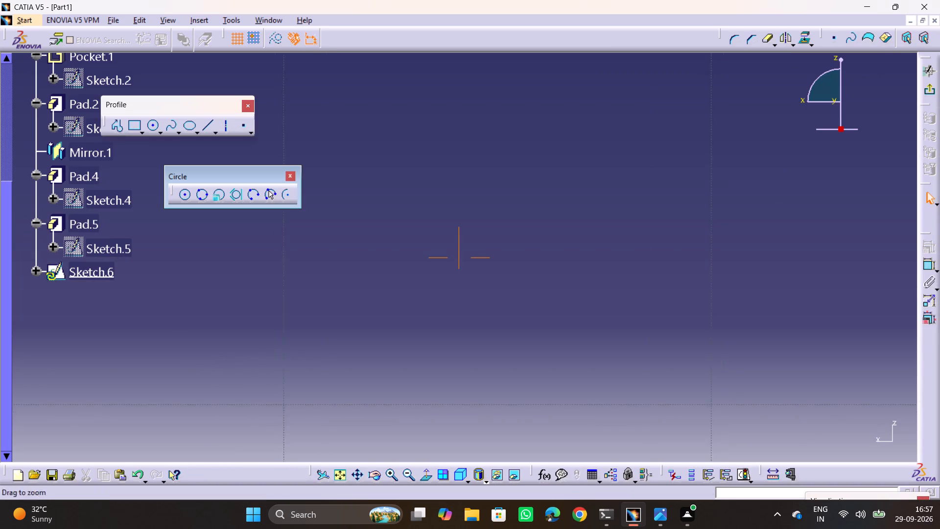
{"action": "middle_click_drag", "start_coordinate": [620, 214], "coordinate": [636, 352], "text": "ctrl"}
{"action": "middle_click_drag", "start_coordinate": [575, 298], "coordinate": [709, 394]}
{"action": "left_click_drag", "start_coordinate": [579, 299], "coordinate": [708, 394]}
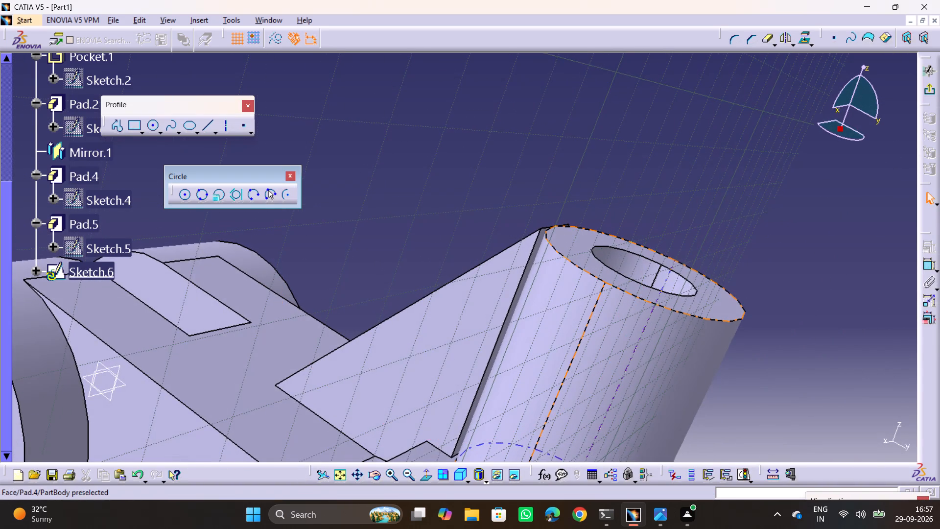
{"action": "middle_click_drag", "start_coordinate": [597, 309], "coordinate": [588, 305], "text": "ctrl"}
{"action": "middle_click_drag", "start_coordinate": [583, 347], "coordinate": [566, 303]}
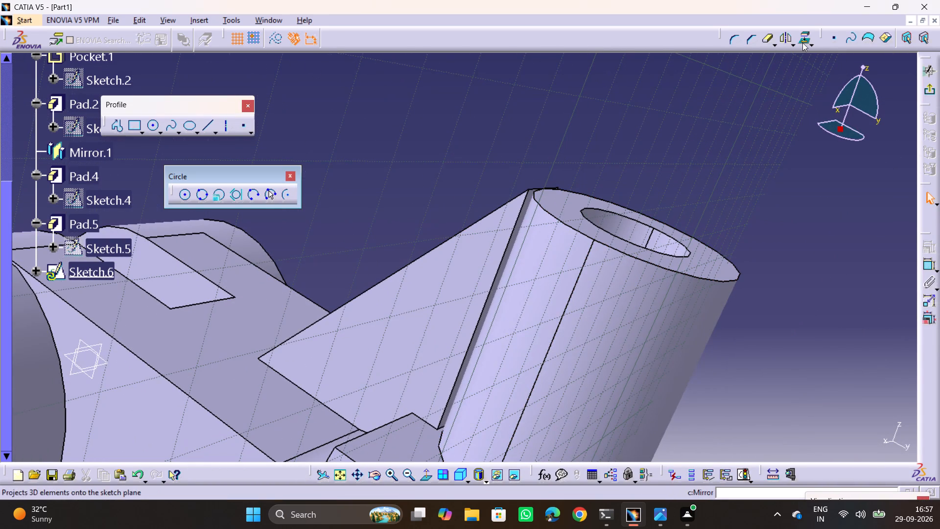
{"action": "left_click", "coordinate": [802, 43]}
{"action": "left_click", "coordinate": [802, 43]}
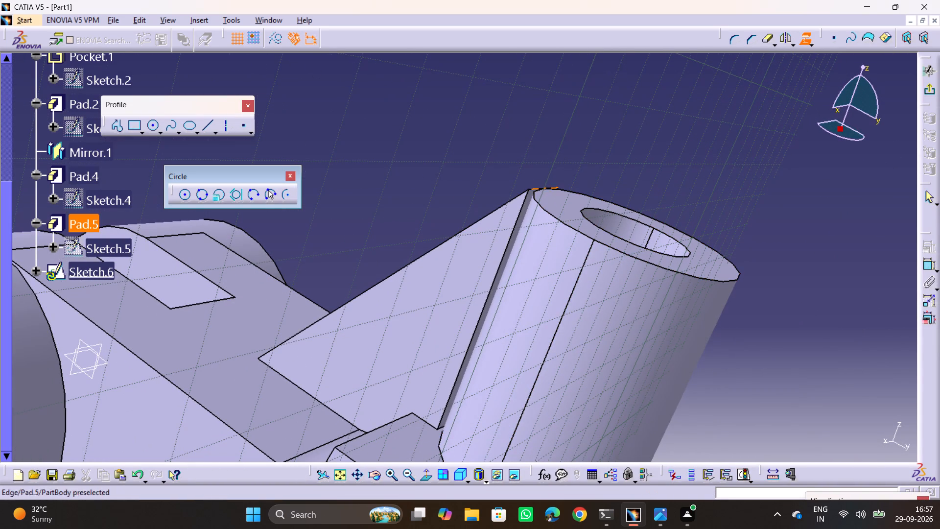
{"action": "left_click", "coordinate": [540, 186]}
{"action": "left_click", "coordinate": [519, 215]}
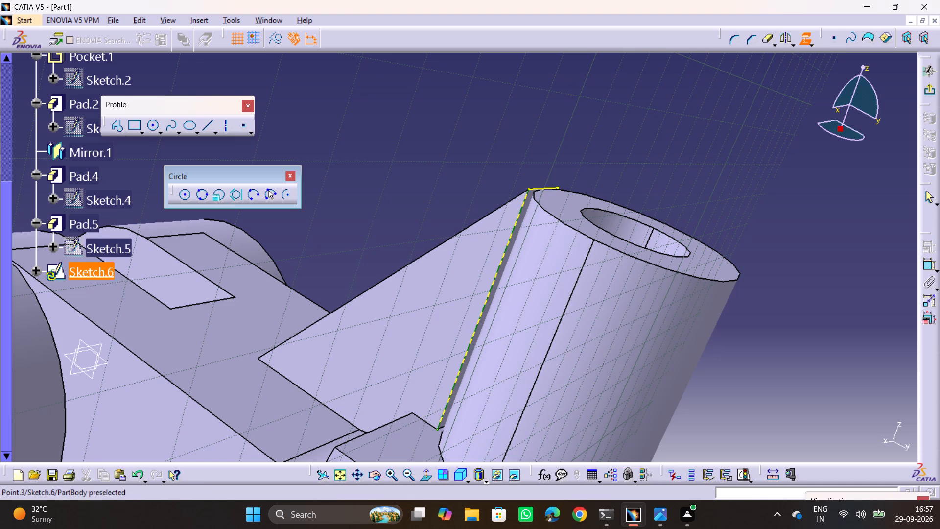
Project the bottom edge and the other long side edge of the rib's end face to close the rectangle, and exit the sketch.
{"action": "middle_click_drag", "start_coordinate": [443, 402], "coordinate": [353, 263]}
{"action": "middle_click_drag", "start_coordinate": [376, 271], "coordinate": [175, 309]}
{"action": "left_click_drag", "start_coordinate": [376, 271], "coordinate": [152, 301]}
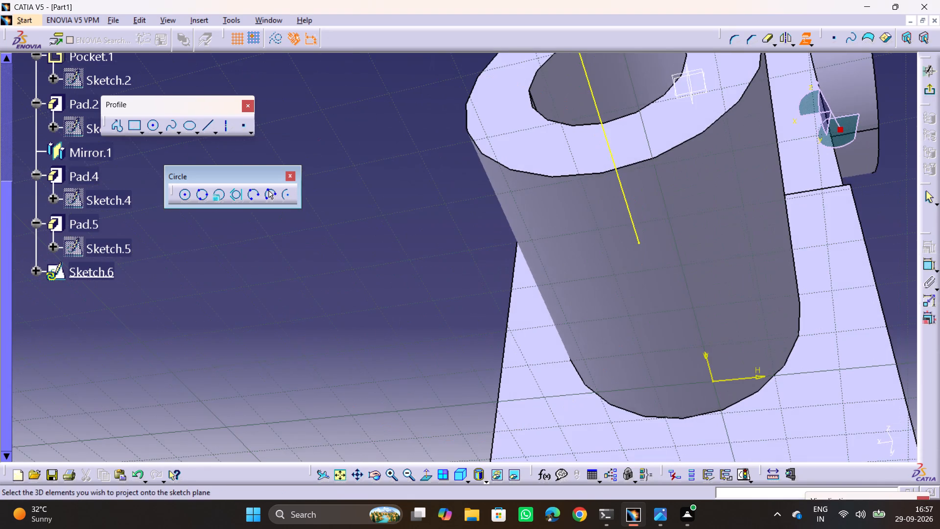
{"action": "middle_click_drag", "start_coordinate": [654, 292], "coordinate": [379, 391]}
{"action": "middle_click_drag", "start_coordinate": [526, 323], "coordinate": [462, 397]}
{"action": "left_click_drag", "start_coordinate": [522, 322], "coordinate": [462, 397]}
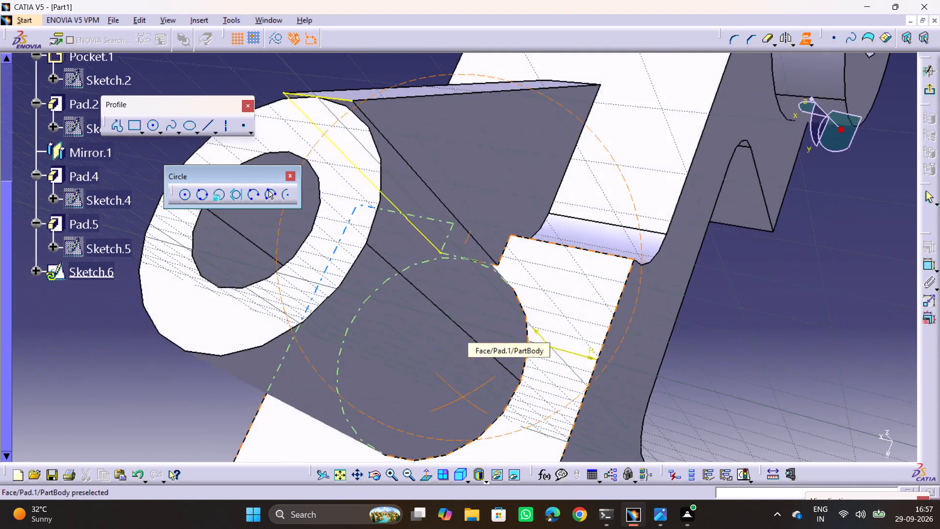
{"action": "left_click_drag", "start_coordinate": [462, 397], "coordinate": [459, 397]}
{"action": "middle_click_drag", "start_coordinate": [462, 397], "coordinate": [456, 391]}
{"action": "middle_click_drag", "start_coordinate": [573, 232], "coordinate": [566, 174], "text": "ctrl"}
{"action": "left_click", "coordinate": [526, 272]}
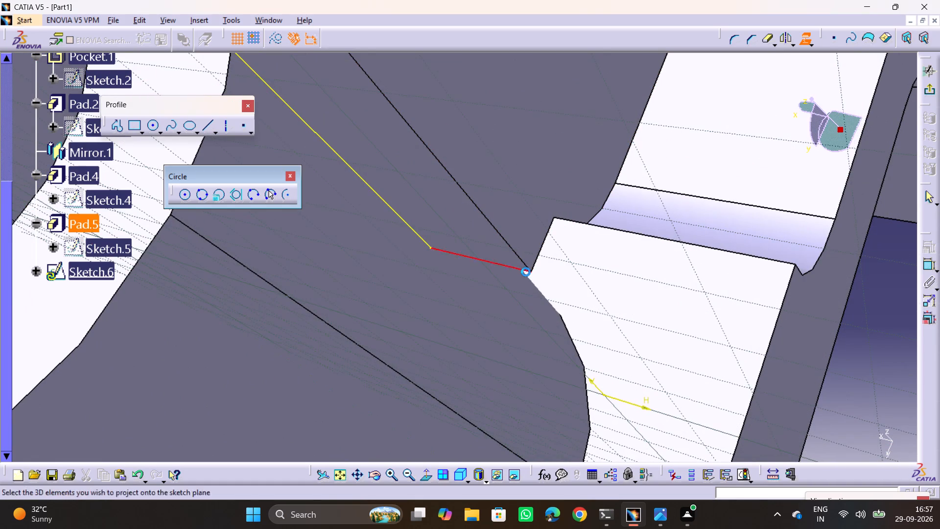
{"action": "left_click", "coordinate": [526, 265]}
{"action": "middle_click_drag", "start_coordinate": [551, 210], "coordinate": [595, 315], "text": "ctrl"}
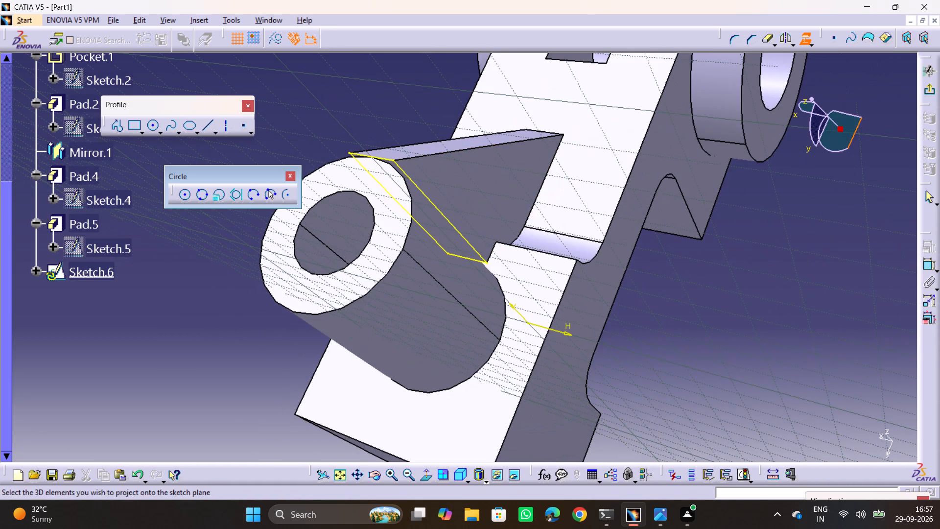
{"action": "left_click", "coordinate": [927, 96]}
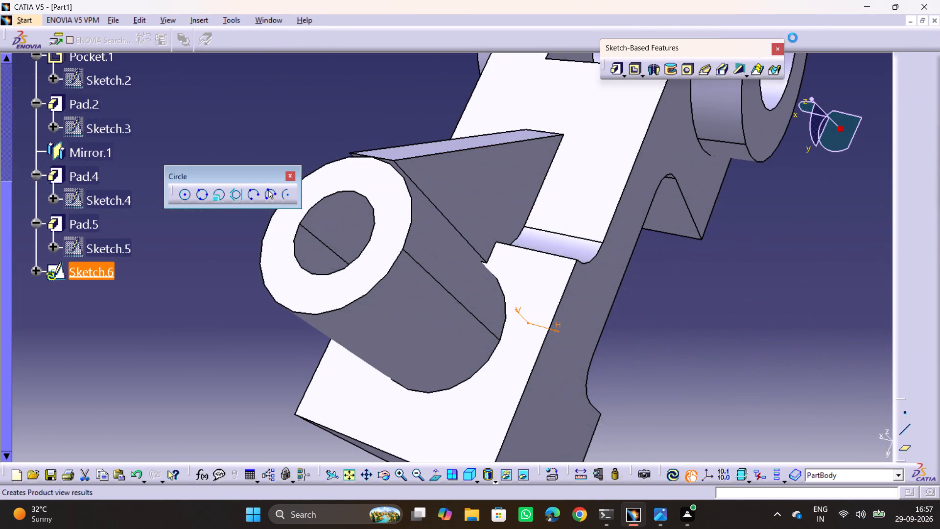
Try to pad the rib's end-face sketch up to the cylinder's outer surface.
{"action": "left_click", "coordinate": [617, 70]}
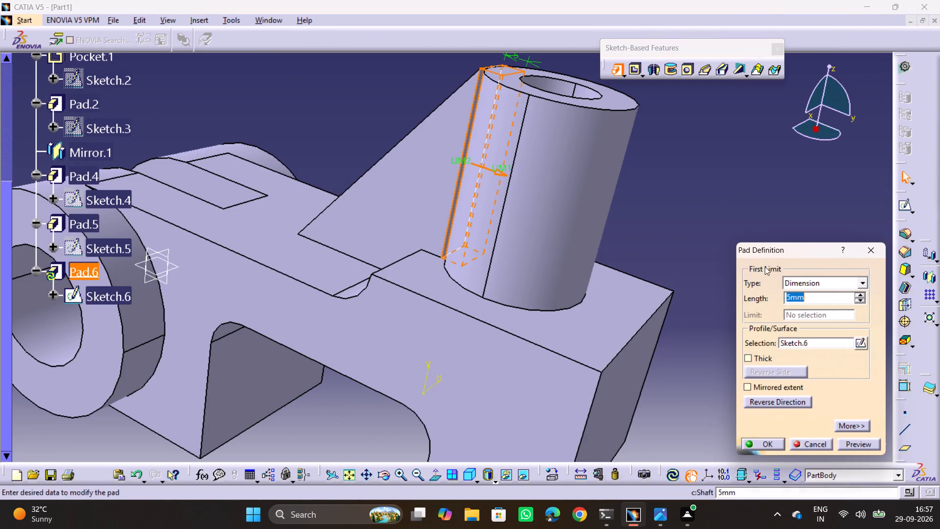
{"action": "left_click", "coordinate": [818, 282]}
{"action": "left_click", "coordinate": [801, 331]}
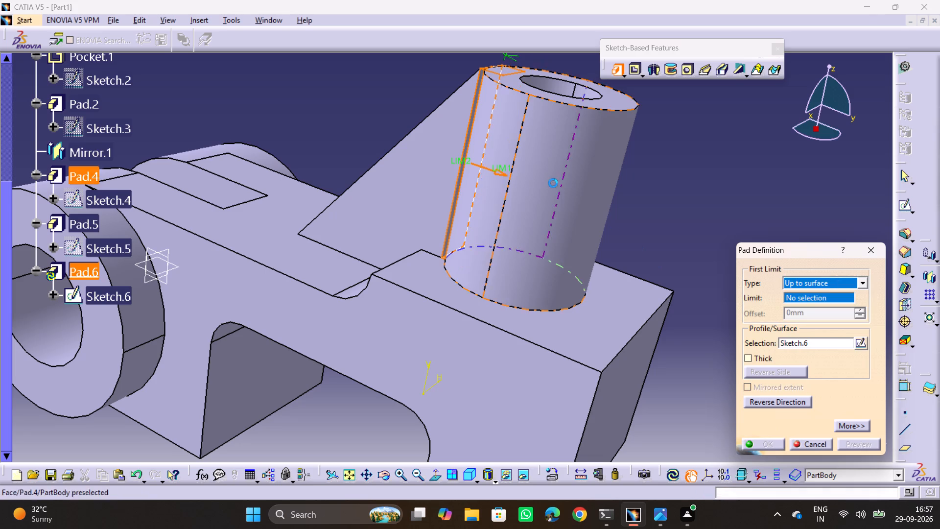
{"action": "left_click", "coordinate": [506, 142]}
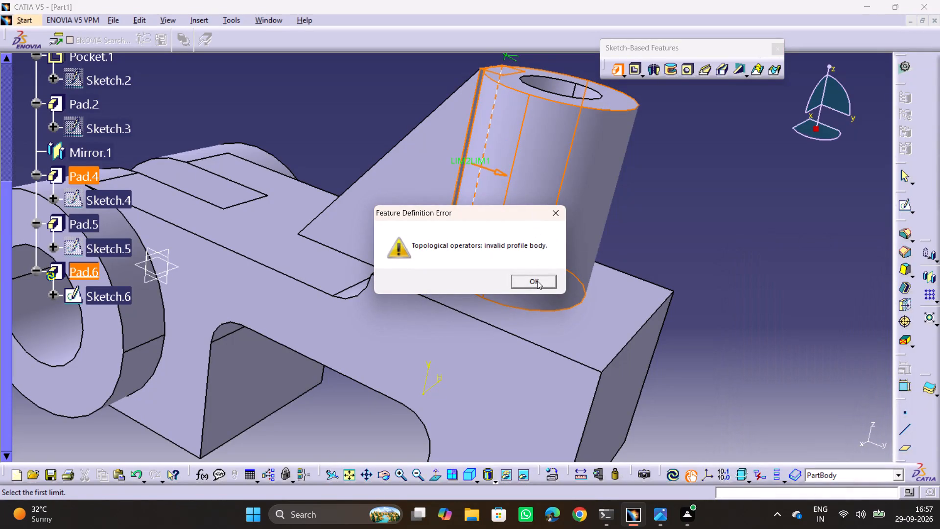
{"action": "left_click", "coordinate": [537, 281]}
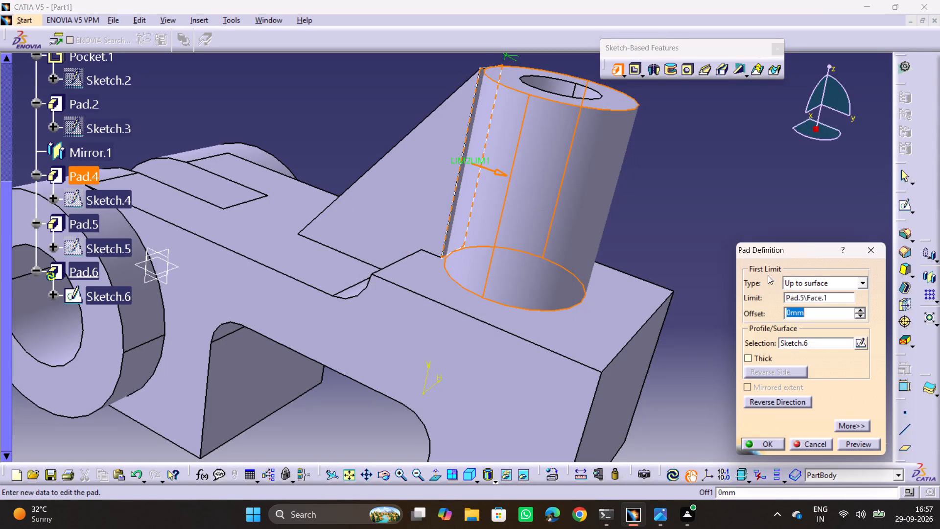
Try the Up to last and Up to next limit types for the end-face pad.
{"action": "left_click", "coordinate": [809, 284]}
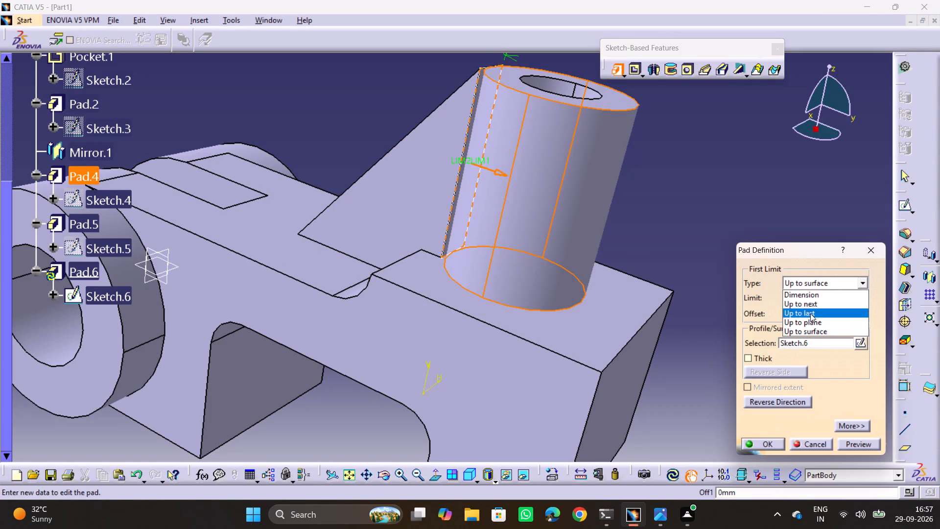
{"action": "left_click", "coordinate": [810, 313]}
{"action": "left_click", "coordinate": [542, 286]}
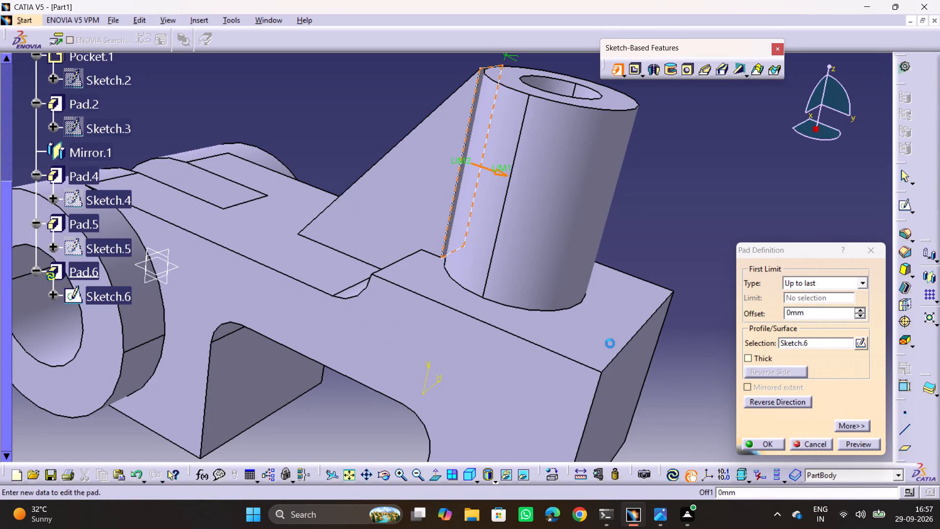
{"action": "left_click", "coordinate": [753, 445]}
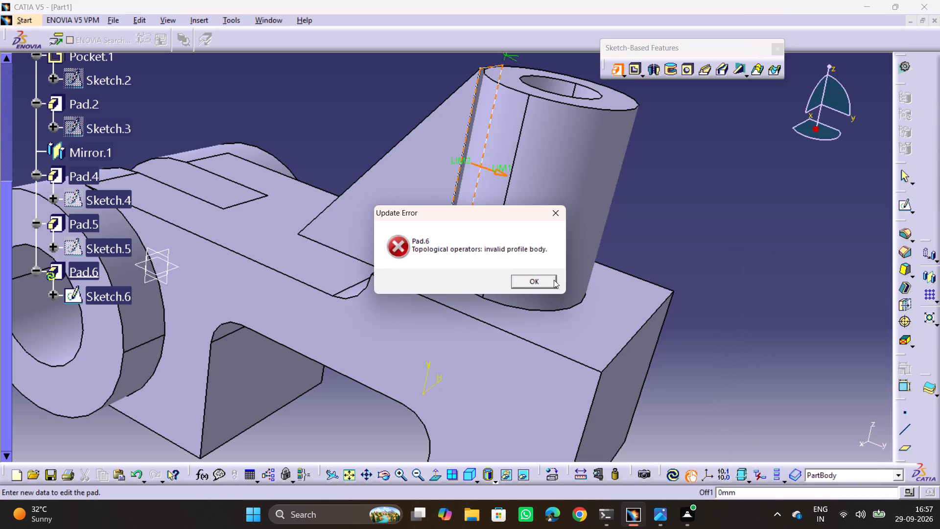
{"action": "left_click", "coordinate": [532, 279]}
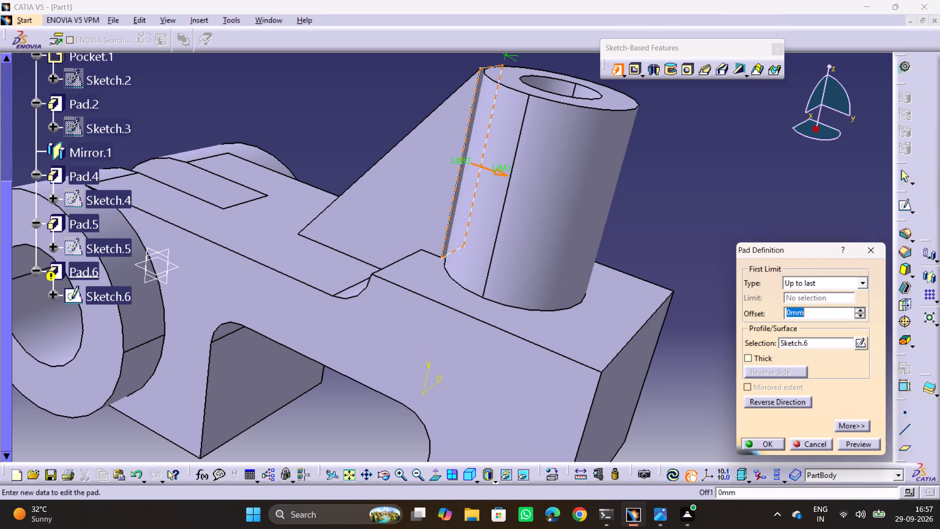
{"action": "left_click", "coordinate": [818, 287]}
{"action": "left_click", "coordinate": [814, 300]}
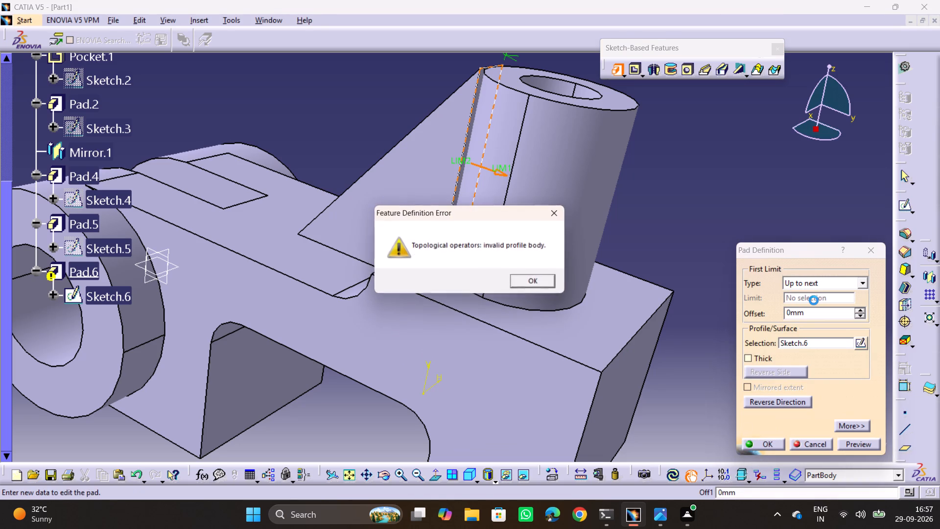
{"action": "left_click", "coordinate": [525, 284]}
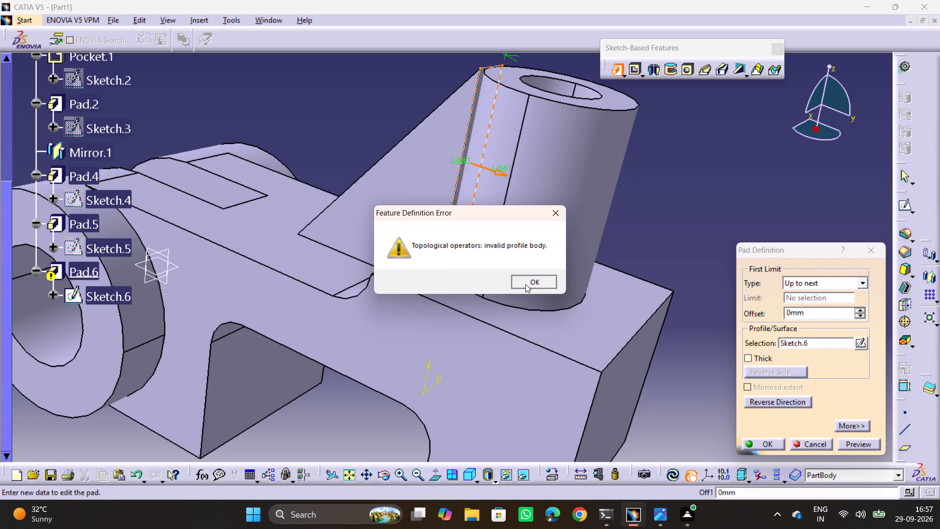
Pad the rib's end-face sketch 5 mm toward the cylinder using the Dimension limit type.
{"action": "left_click", "coordinate": [808, 288]}
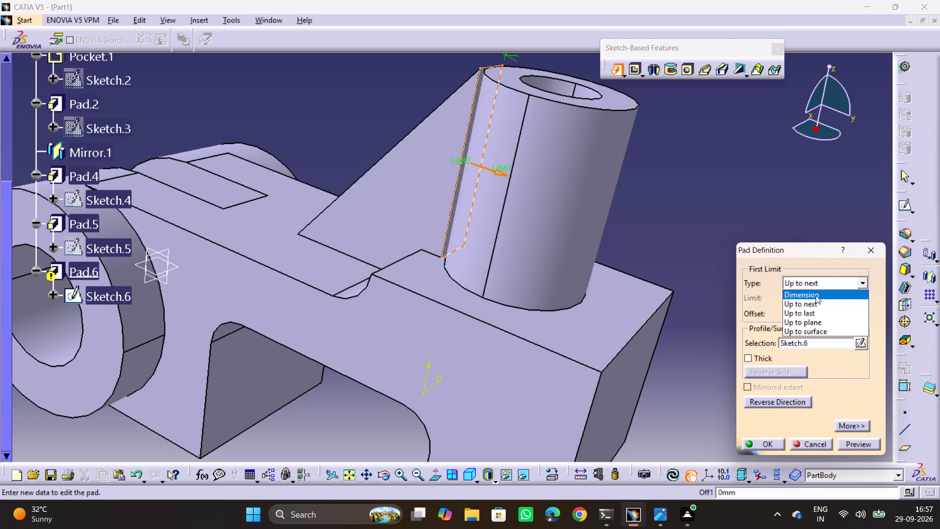
{"action": "left_click", "coordinate": [816, 295]}
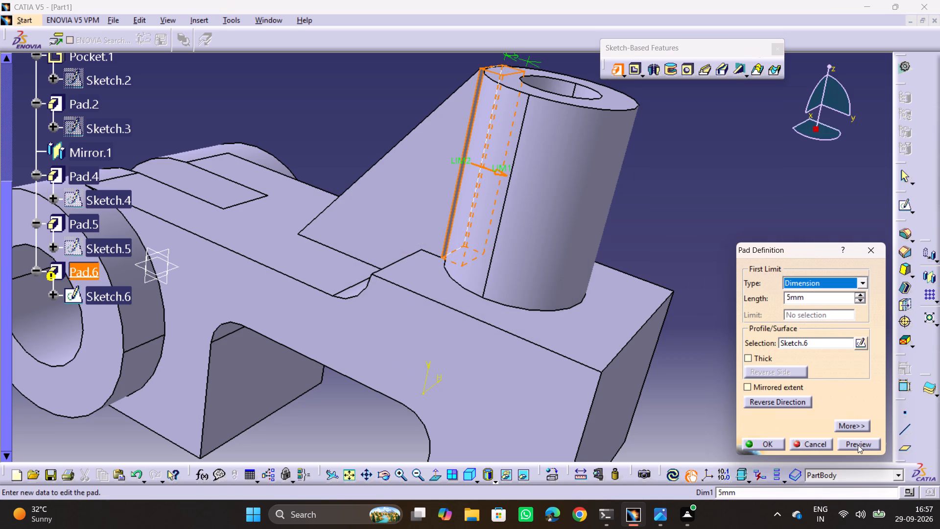
{"action": "left_click", "coordinate": [858, 445]}
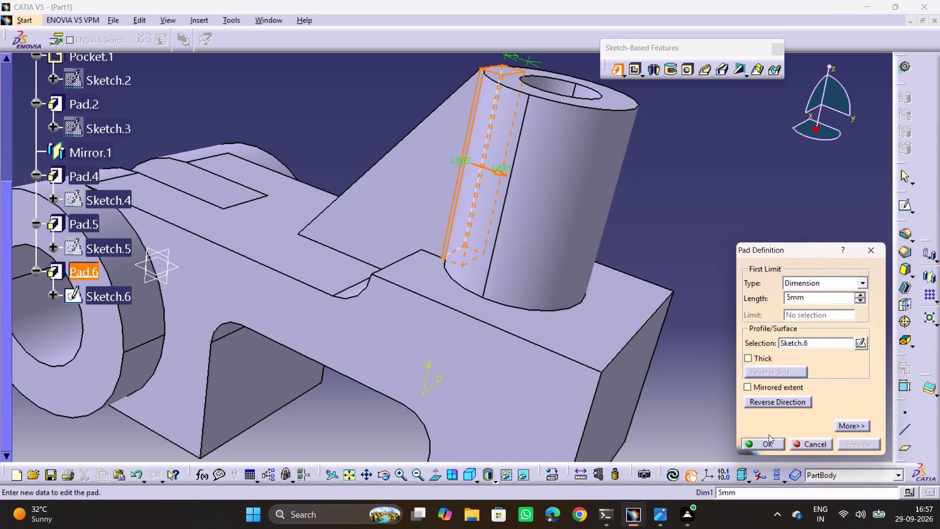
{"action": "left_click", "coordinate": [769, 434]}
{"action": "left_click", "coordinate": [763, 446]}
{"action": "left_click", "coordinate": [678, 201]}
Examine the rib's junction with the cylinder from several angles and check the bracket against reference drawing 22.webp.
{"action": "scroll", "coordinate": [429, 285], "scroll_direction": "down", "scroll_amount": 1}
{"action": "middle_click_drag", "start_coordinate": [429, 285], "coordinate": [605, 256]}
{"action": "left_click_drag", "start_coordinate": [429, 285], "coordinate": [605, 257]}
{"action": "middle_click_drag", "start_coordinate": [509, 81], "coordinate": [492, 150]}
{"action": "left_click_drag", "start_coordinate": [509, 81], "coordinate": [492, 150]}
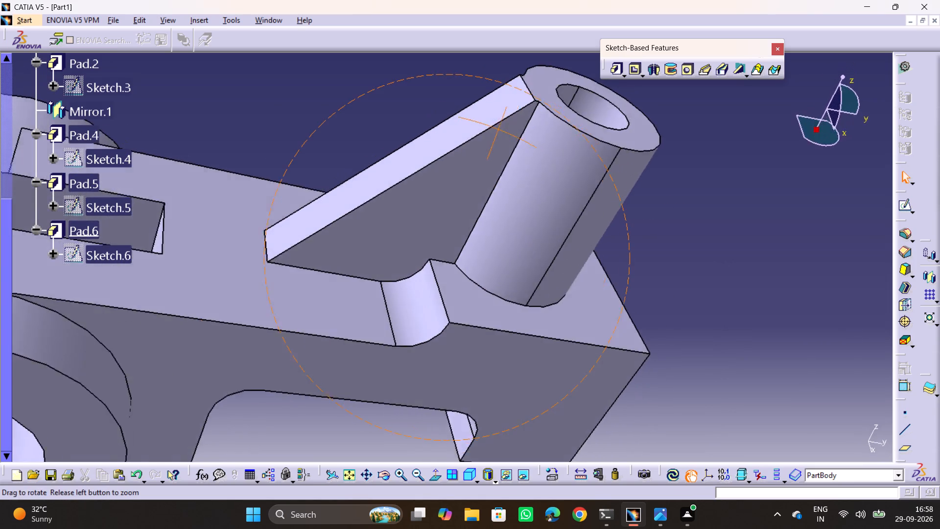
{"action": "middle_click_drag", "start_coordinate": [492, 150], "coordinate": [438, 177]}
{"action": "left_click_drag", "start_coordinate": [492, 150], "coordinate": [437, 176]}
{"action": "middle_click_drag", "start_coordinate": [493, 127], "coordinate": [493, 91], "text": "ctrl"}
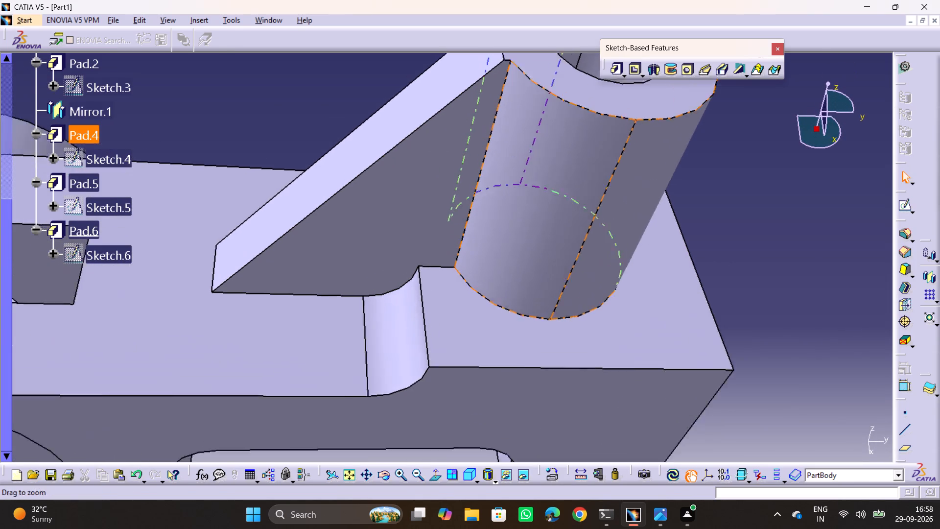
{"action": "middle_click_drag", "start_coordinate": [493, 91], "coordinate": [493, 78], "text": "ctrl"}
{"action": "middle_click_drag", "start_coordinate": [508, 90], "coordinate": [538, 311]}
{"action": "middle_click_drag", "start_coordinate": [558, 291], "coordinate": [525, 216]}
{"action": "left_click_drag", "start_coordinate": [558, 291], "coordinate": [525, 216]}
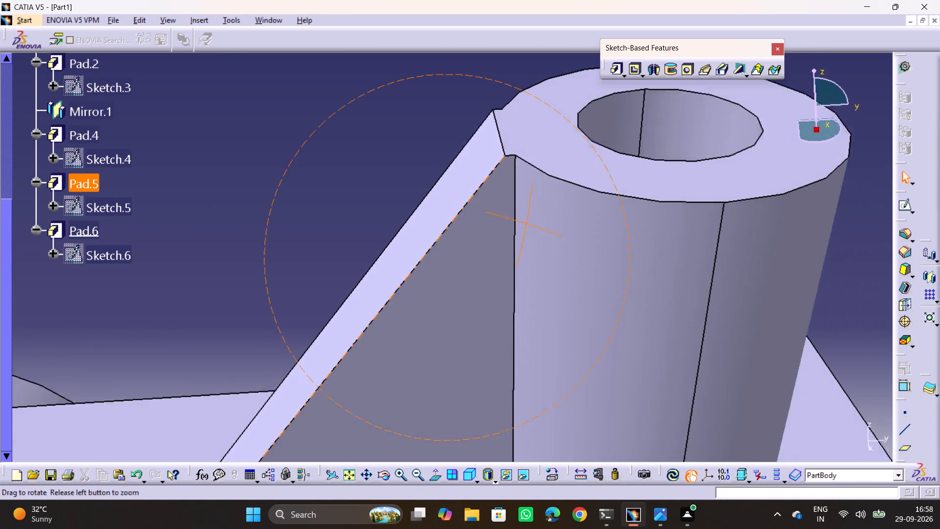
{"action": "left_click_drag", "start_coordinate": [525, 216], "coordinate": [525, 212]}
{"action": "middle_click_drag", "start_coordinate": [525, 216], "coordinate": [525, 212]}
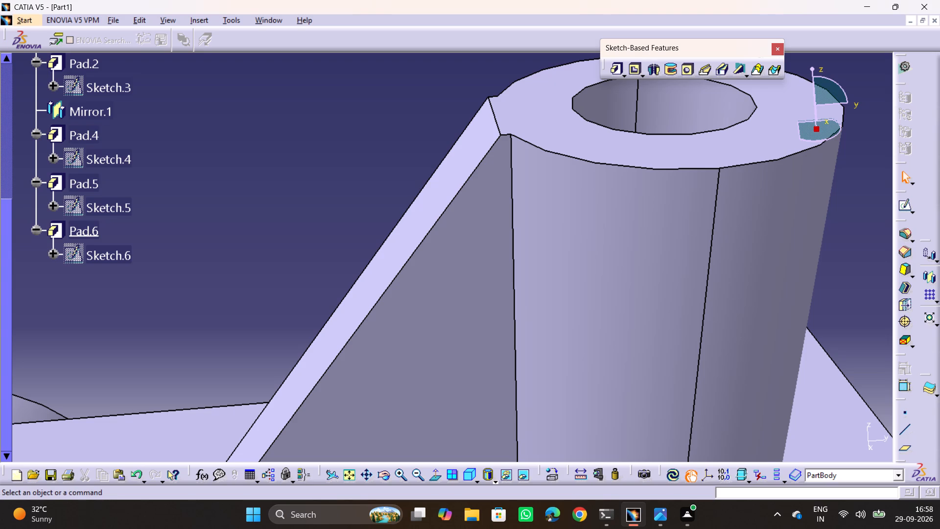
{"action": "middle_click_drag", "start_coordinate": [318, 181], "coordinate": [343, 273], "text": "ctrl"}
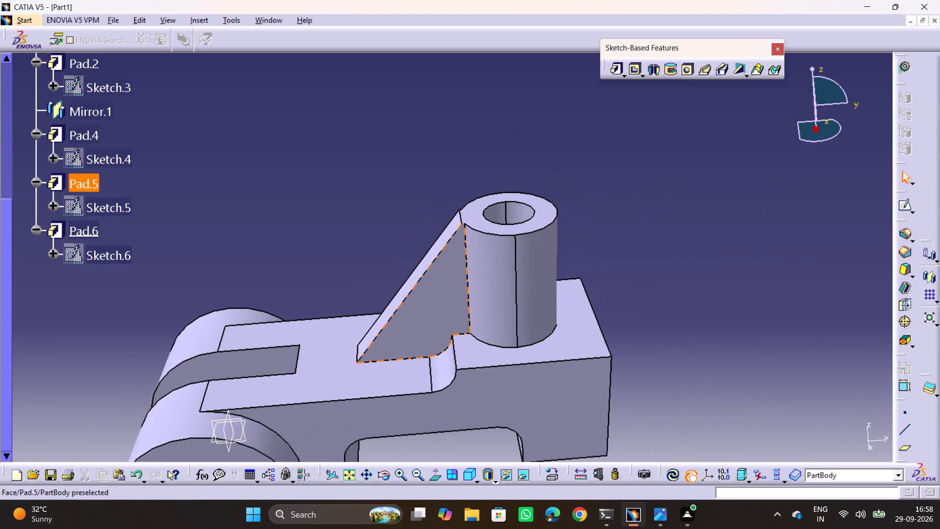
{"action": "middle_click_drag", "start_coordinate": [399, 343], "coordinate": [398, 178]}
{"action": "left_click_drag", "start_coordinate": [399, 344], "coordinate": [398, 178]}
{"action": "middle_click_drag", "start_coordinate": [392, 158], "coordinate": [403, 230], "text": "ctrl"}
{"action": "scroll", "coordinate": [404, 227], "scroll_direction": "down", "scroll_amount": 1}
{"action": "middle_click_drag", "start_coordinate": [404, 227], "coordinate": [414, 313]}
{"action": "left_click_drag", "start_coordinate": [404, 227], "coordinate": [414, 313]}
{"action": "key", "text": "alt+Tab"}
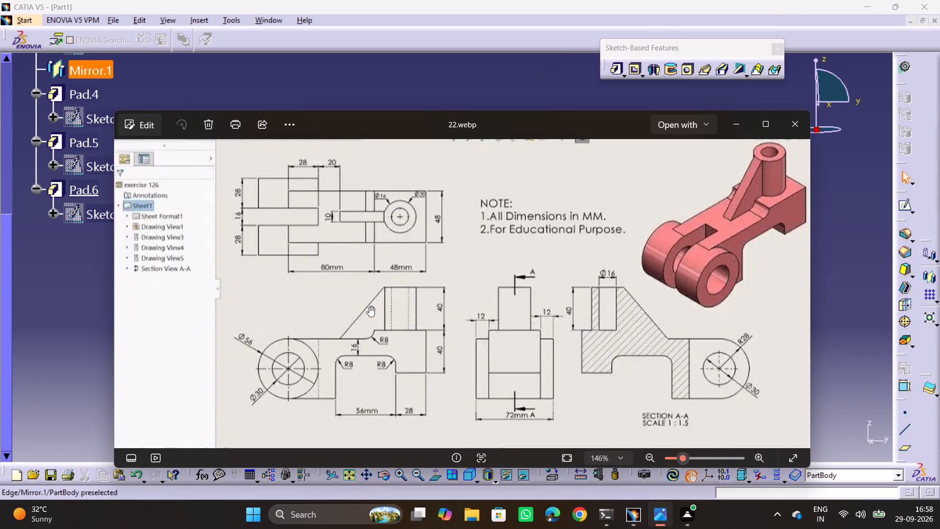
{"action": "key", "text": "alt+Tab"}
Save the part in the JI folder as C31, in CATPart format.
{"action": "key", "text": "ctrl+s"}
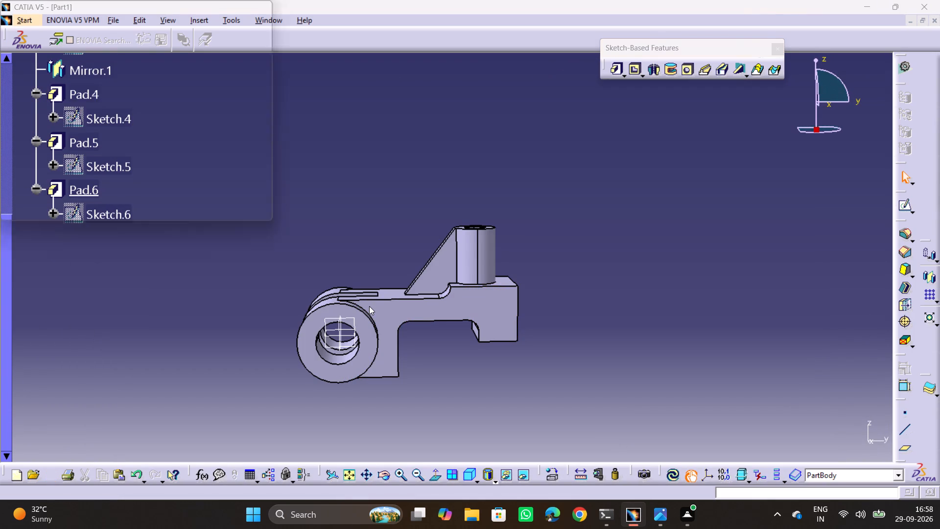
{"action": "scroll", "coordinate": [454, 351], "scroll_direction": "down", "scroll_amount": 11}
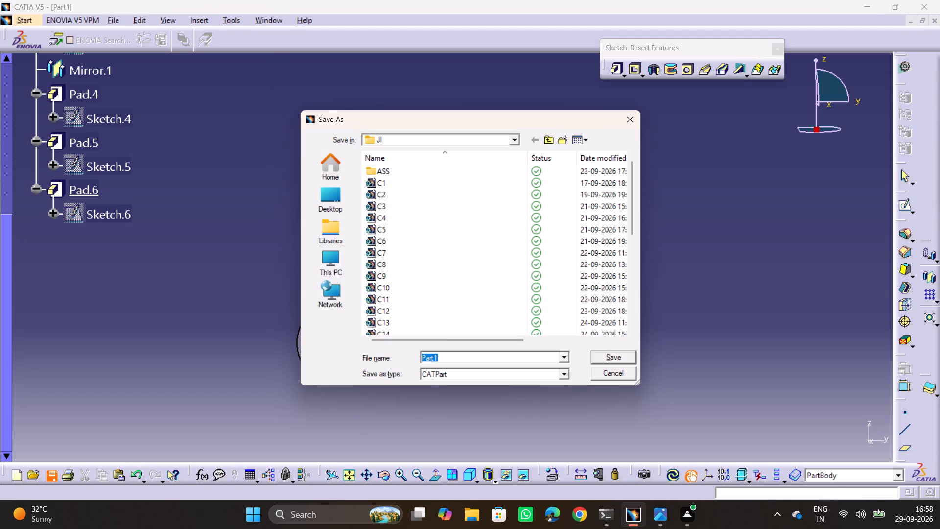
{"action": "scroll", "coordinate": [434, 300], "scroll_direction": "down", "scroll_amount": 15}
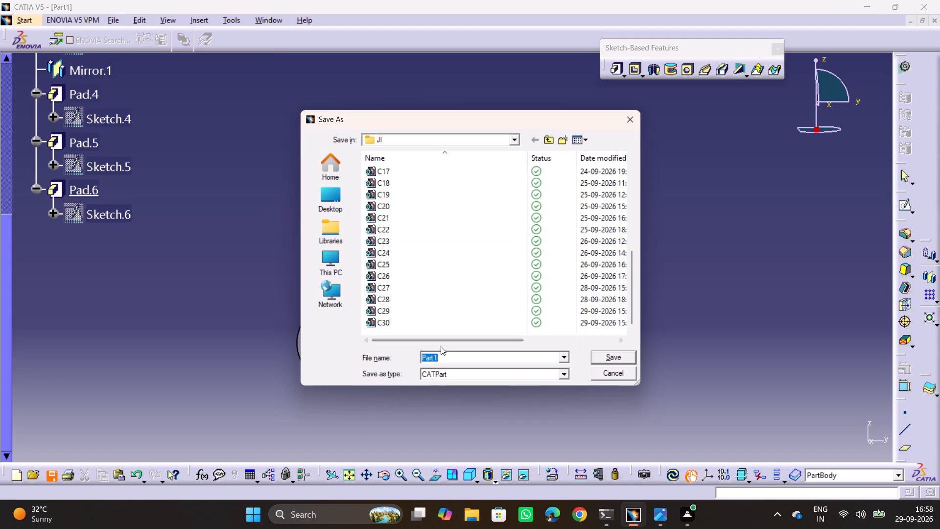
{"action": "key", "text": "c"}
{"action": "type", "text": "31"}
{"action": "key", "text": "Return"}
Create a new Drafting drawing of the part with the automatic front, top and left view layout on an A3 ISO sheet.
{"action": "left_click", "coordinate": [26, 20]}
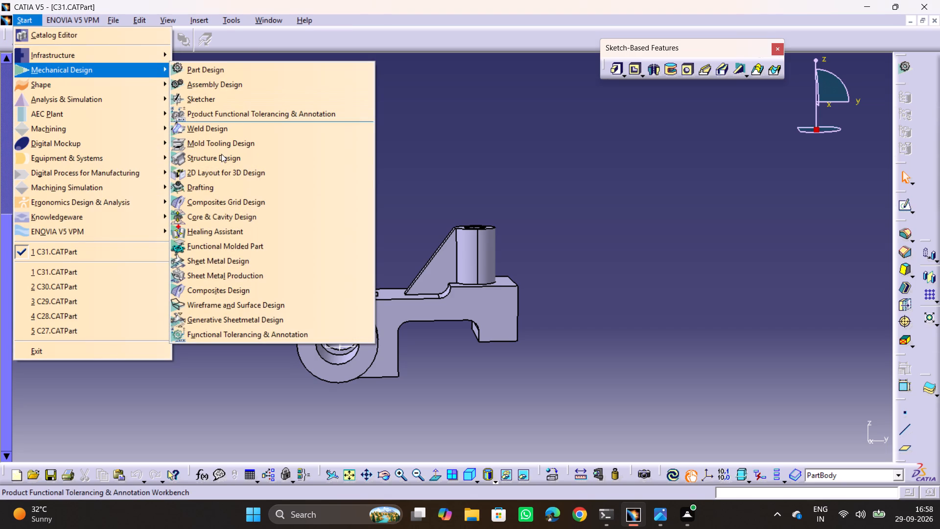
{"action": "left_click", "coordinate": [219, 185]}
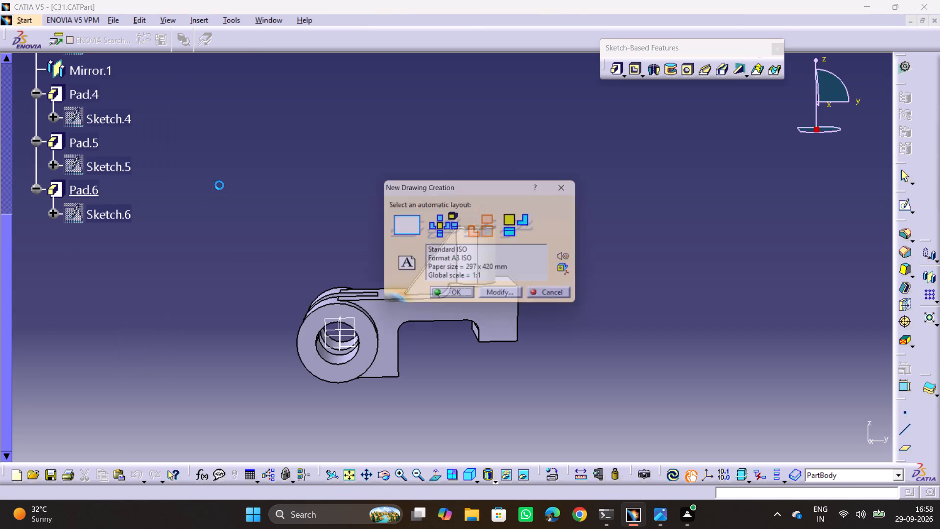
{"action": "left_click", "coordinate": [521, 227]}
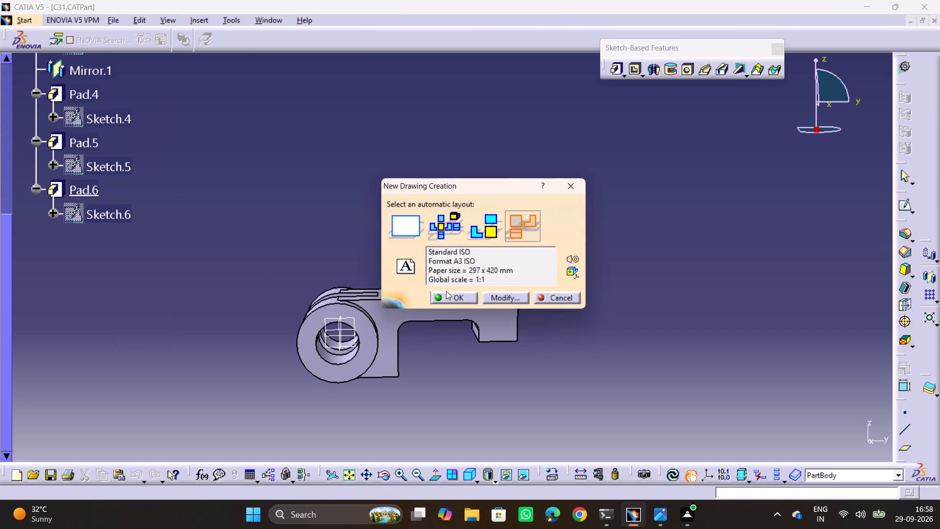
{"action": "left_click", "coordinate": [446, 300]}
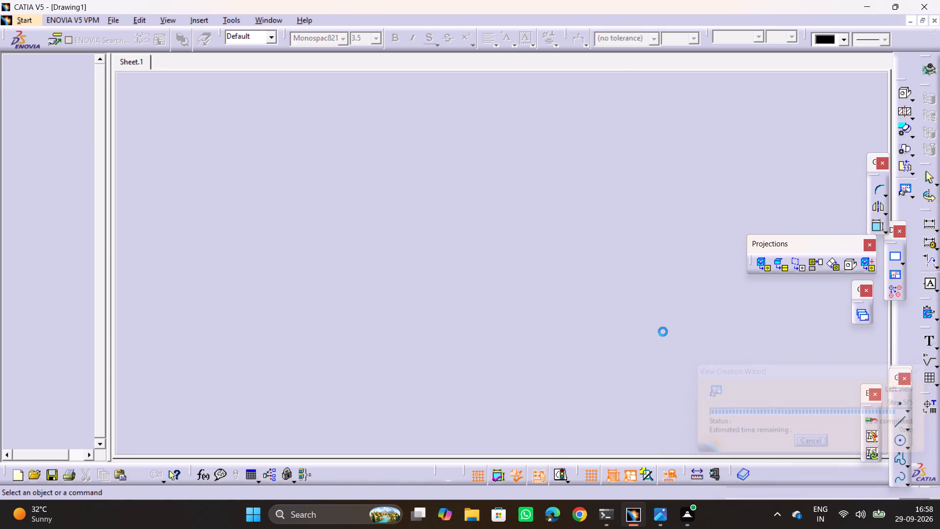
Change the format of Sheet.1 to A2 ISO.
{"action": "middle_click_drag", "start_coordinate": [548, 308], "coordinate": [562, 367]}
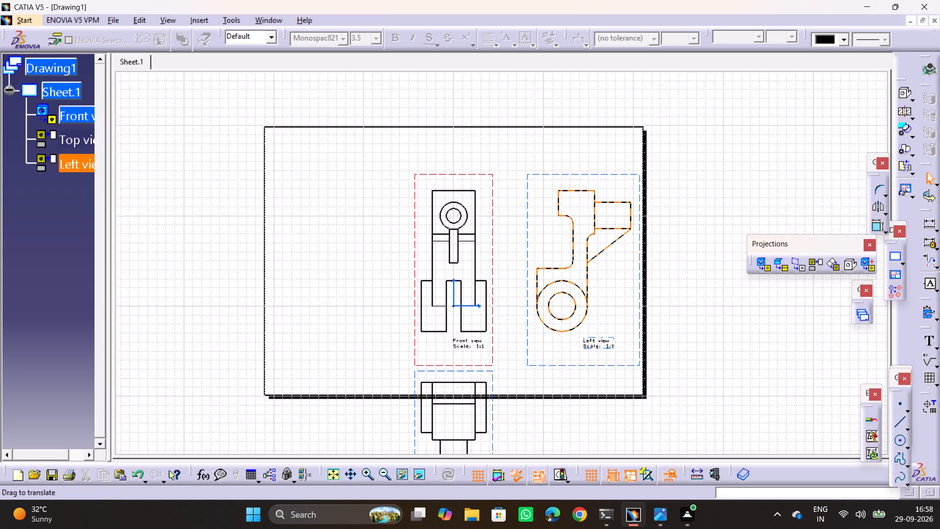
{"action": "middle_click_drag", "start_coordinate": [562, 367], "coordinate": [564, 355]}
{"action": "right_click", "coordinate": [57, 95]}
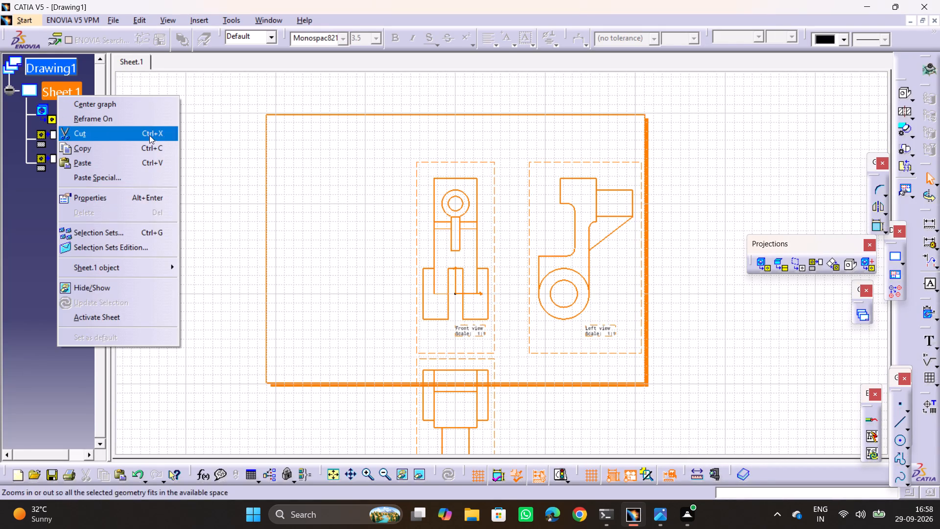
{"action": "left_click", "coordinate": [119, 194]}
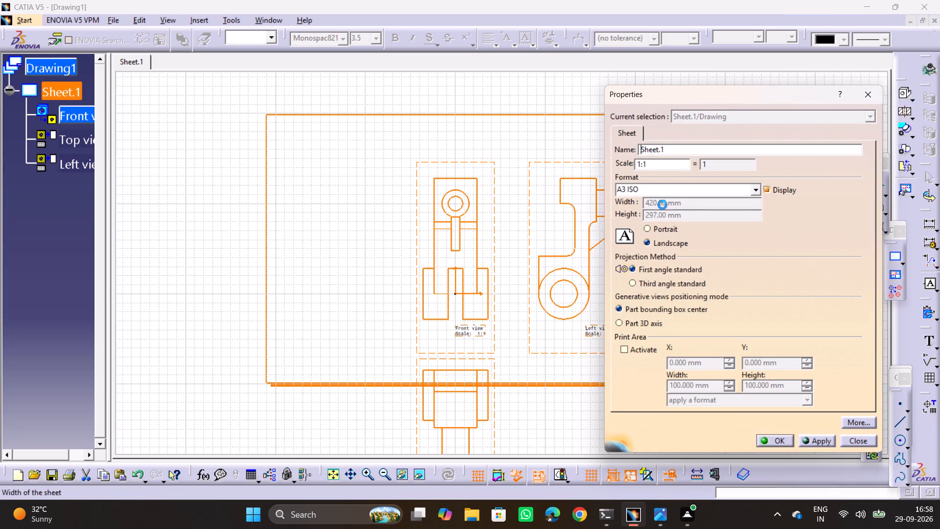
{"action": "left_click", "coordinate": [758, 192]}
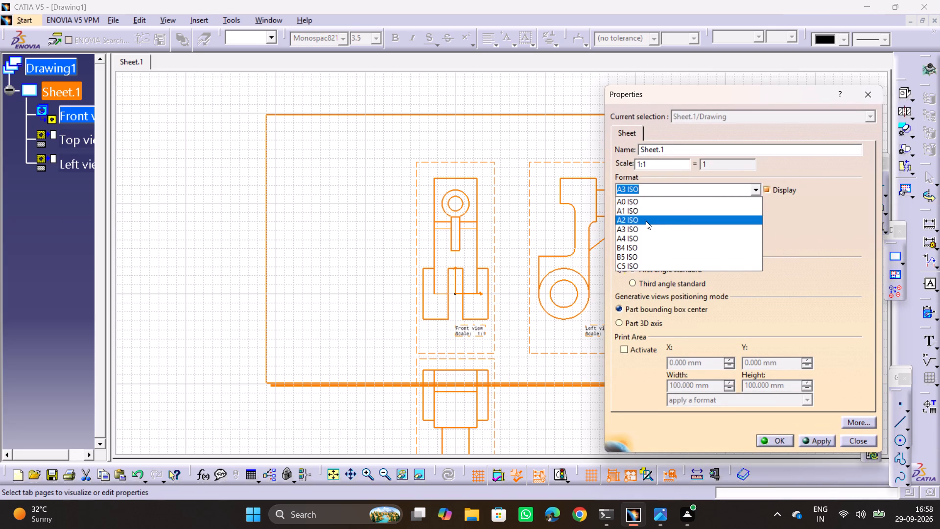
{"action": "left_click", "coordinate": [646, 221]}
{"action": "left_click", "coordinate": [779, 436]}
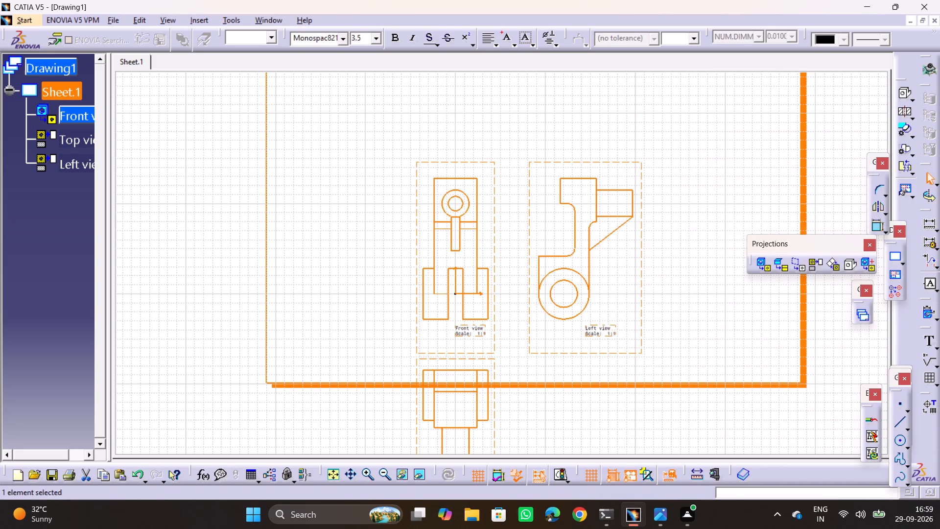
Move the front view and its aligned top and left views toward the sheet's upper-left corner so all fit inside the border.
{"action": "middle_click_drag", "start_coordinate": [595, 327], "coordinate": [626, 406]}
{"action": "left_click_drag", "start_coordinate": [452, 243], "coordinate": [444, 236]}
{"action": "left_click_drag", "start_coordinate": [447, 244], "coordinate": [330, 106]}
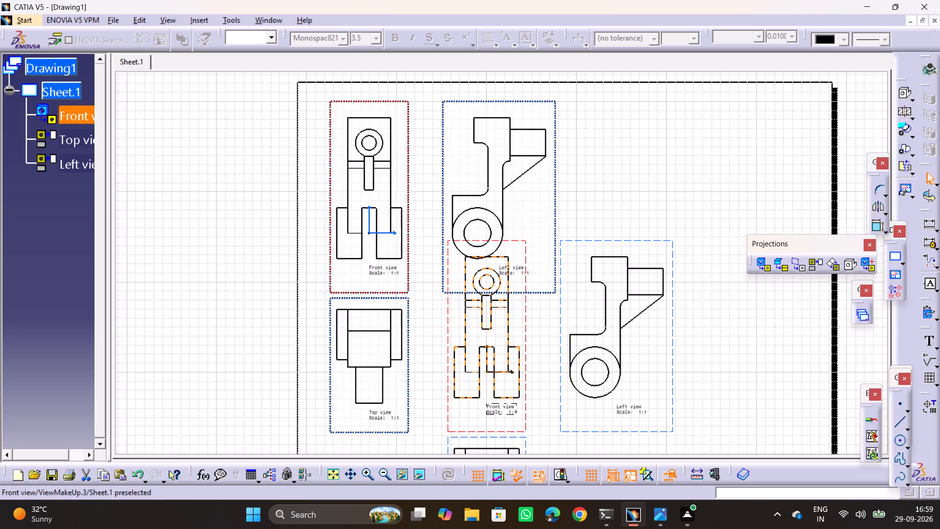
{"action": "left_click_drag", "start_coordinate": [330, 106], "coordinate": [328, 105]}
{"action": "middle_click_drag", "start_coordinate": [543, 261], "coordinate": [492, 210]}
{"action": "left_click_drag", "start_coordinate": [628, 263], "coordinate": [624, 265]}
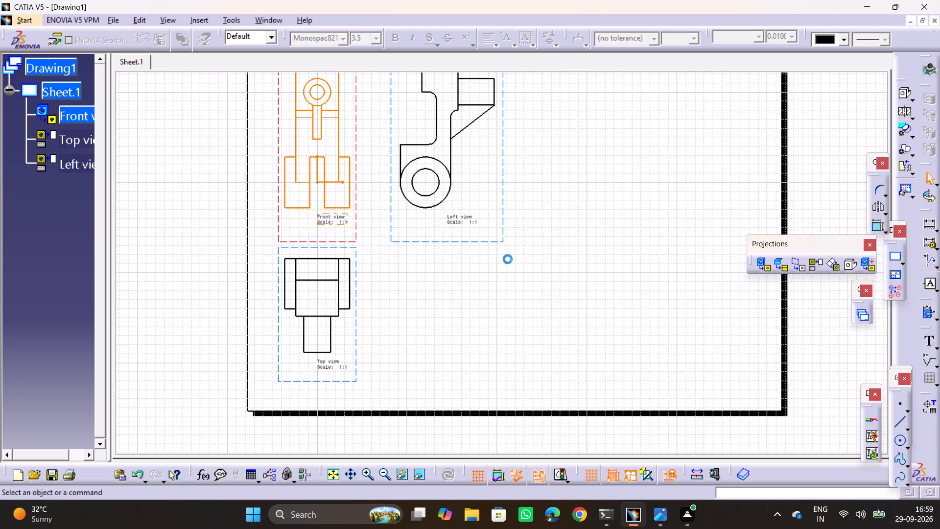
{"action": "middle_click_drag", "start_coordinate": [462, 285], "coordinate": [469, 323]}
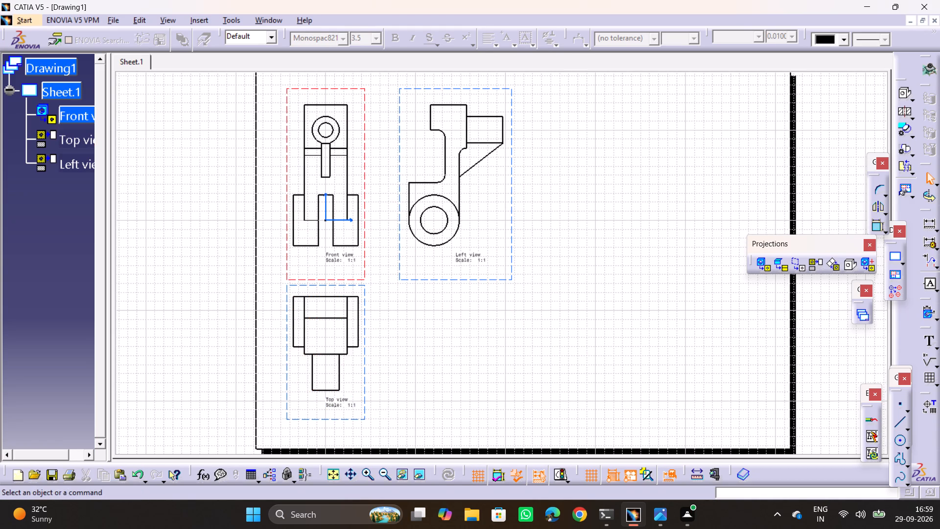
Delete the top view from the drawing sheet.
{"action": "left_click", "coordinate": [365, 393]}
{"action": "key", "text": "Delete"}
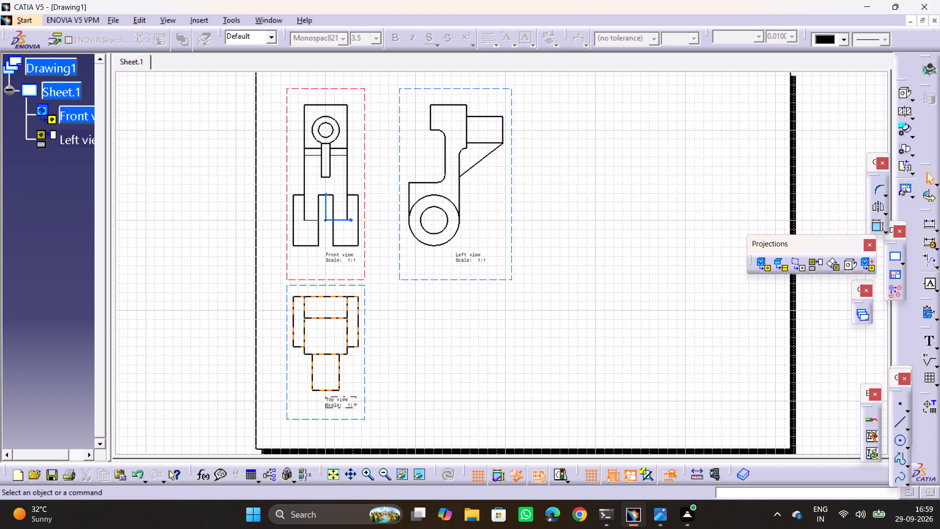
Move the front view to the sheet's lower left area and space the aligned left view farther to its right.
{"action": "left_click_drag", "start_coordinate": [363, 279], "coordinate": [352, 433]}
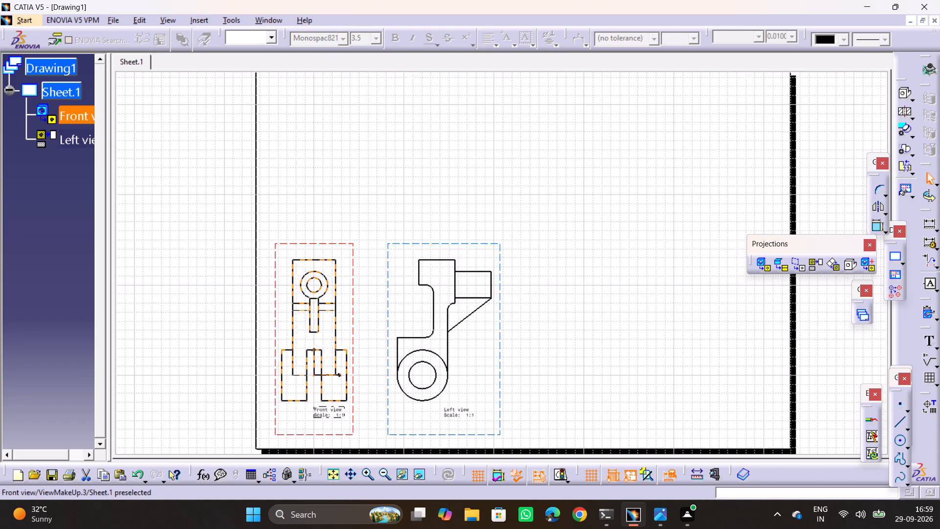
{"action": "left_click", "coordinate": [562, 332]}
{"action": "left_click_drag", "start_coordinate": [500, 369], "coordinate": [536, 374]}
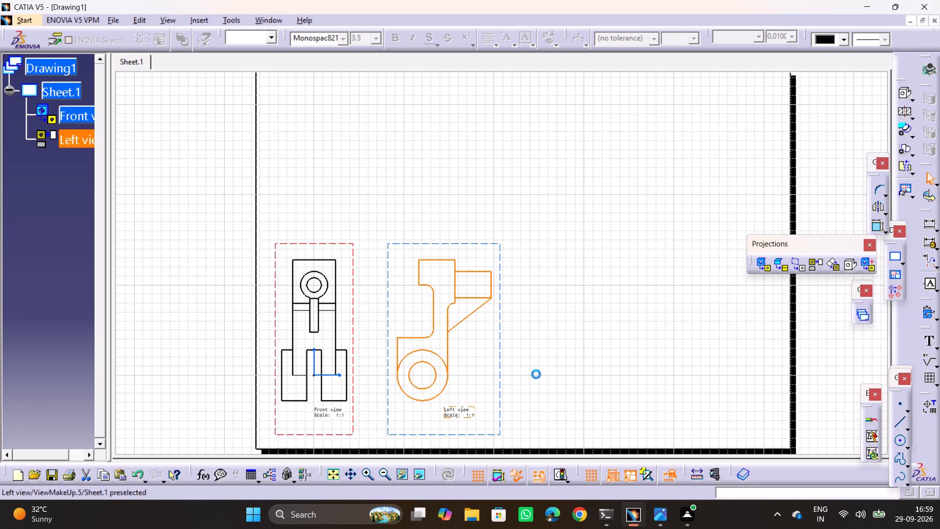
{"action": "left_click_drag", "start_coordinate": [536, 374], "coordinate": [630, 378]}
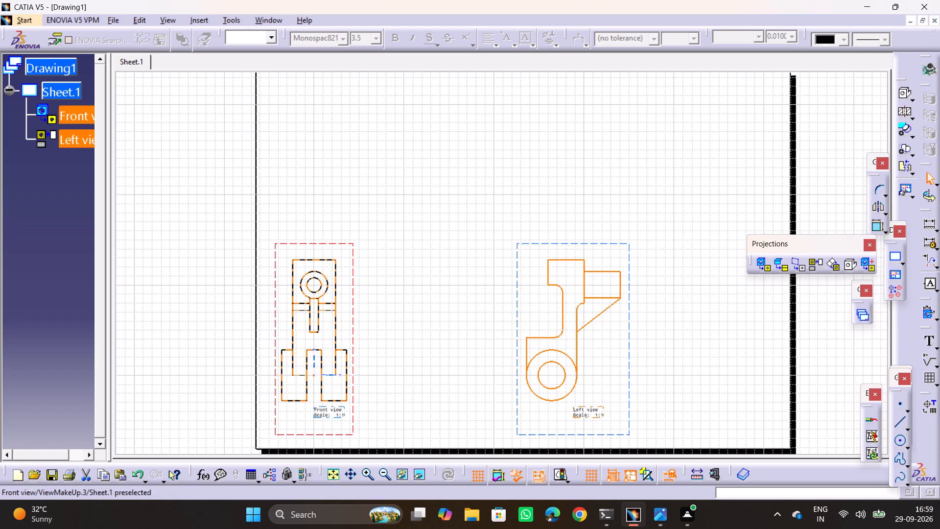
{"action": "left_click_drag", "start_coordinate": [355, 321], "coordinate": [399, 323]}
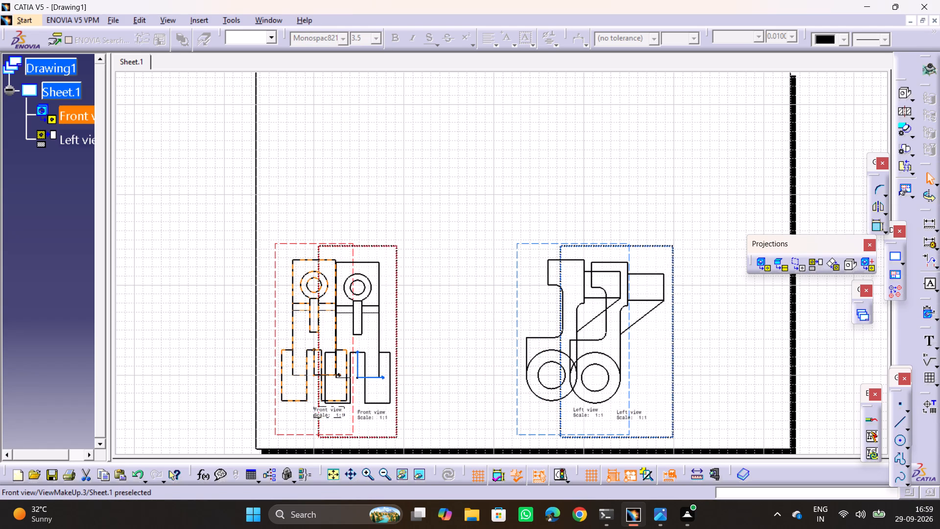
{"action": "left_click_drag", "start_coordinate": [399, 323], "coordinate": [399, 322]}
{"action": "left_click", "coordinate": [482, 320]}
Create a projection view of the part directly above the front view.
{"action": "left_click", "coordinate": [824, 268]}
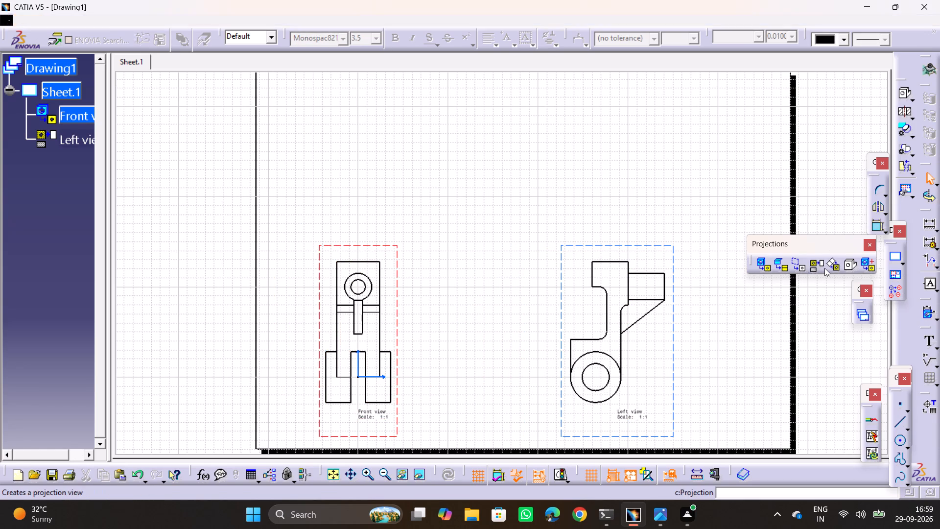
{"action": "left_click", "coordinate": [384, 144]}
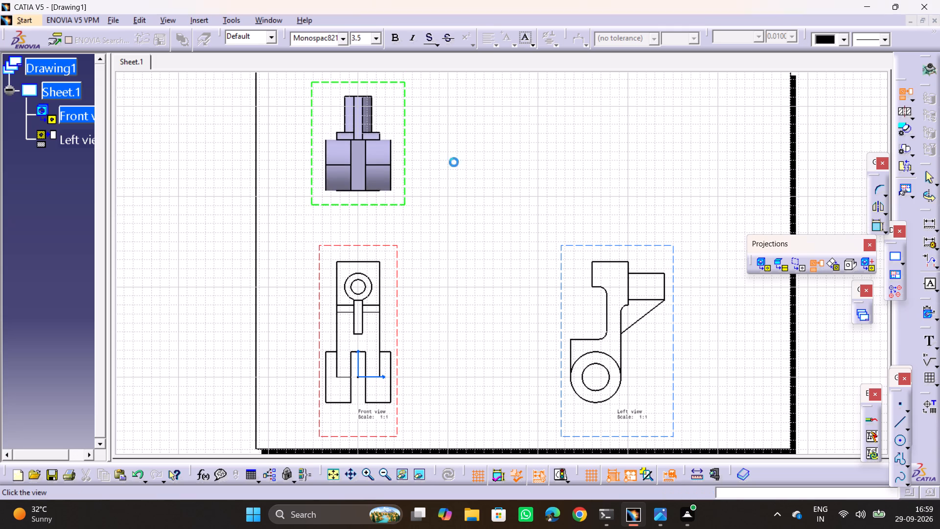
Create an isometric view from the C31 part, oriented to show the boss upright, near the sheet's upper-right area.
{"action": "middle_click_drag", "start_coordinate": [610, 171], "coordinate": [522, 226]}
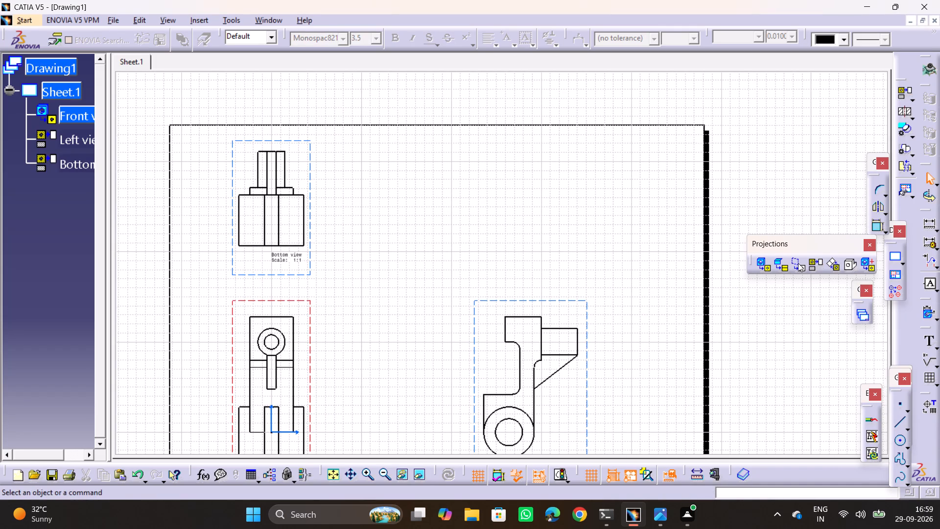
{"action": "left_click", "coordinate": [852, 272]}
{"action": "left_click", "coordinate": [285, 18]}
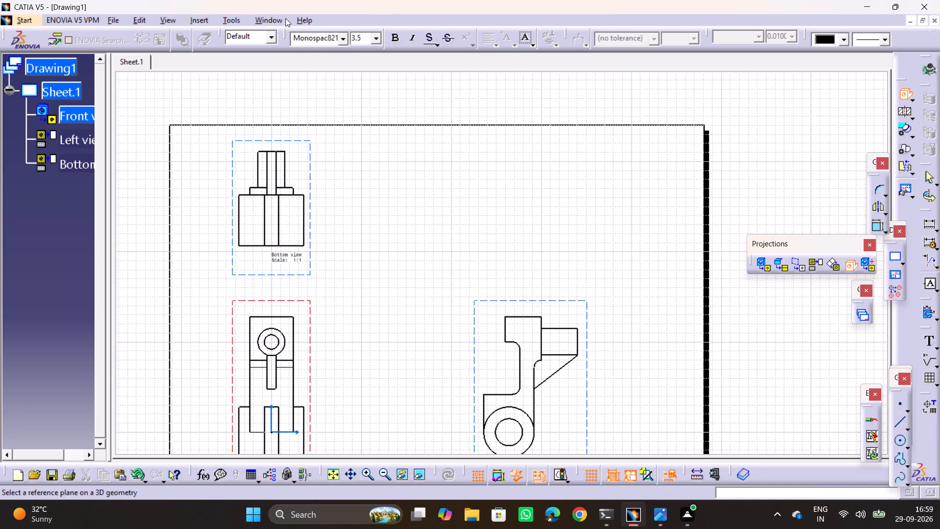
{"action": "left_click", "coordinate": [317, 99]}
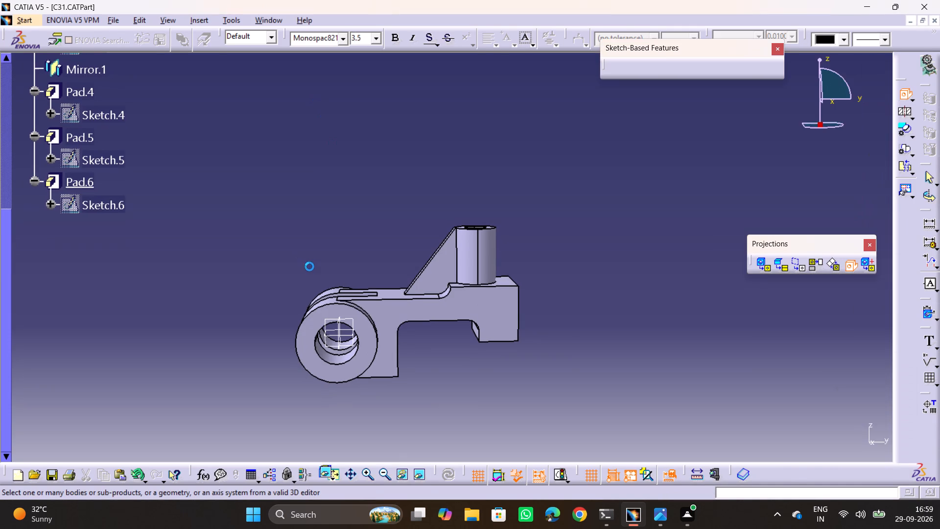
{"action": "middle_click_drag", "start_coordinate": [306, 309], "coordinate": [371, 336]}
{"action": "left_click_drag", "start_coordinate": [304, 309], "coordinate": [371, 336]}
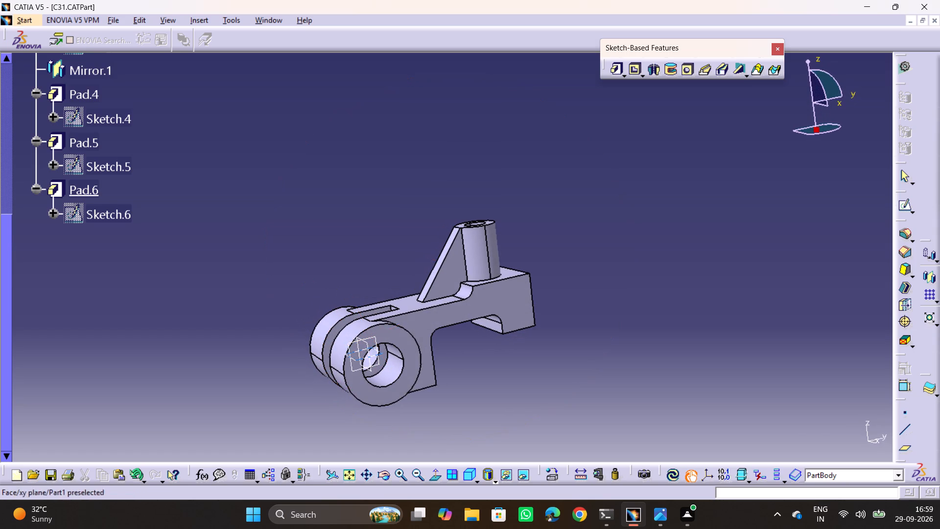
{"action": "middle_click_drag", "start_coordinate": [432, 266], "coordinate": [479, 344]}
{"action": "left_click_drag", "start_coordinate": [437, 271], "coordinate": [479, 345]}
{"action": "scroll", "coordinate": [479, 344], "scroll_direction": "down", "scroll_amount": 1}
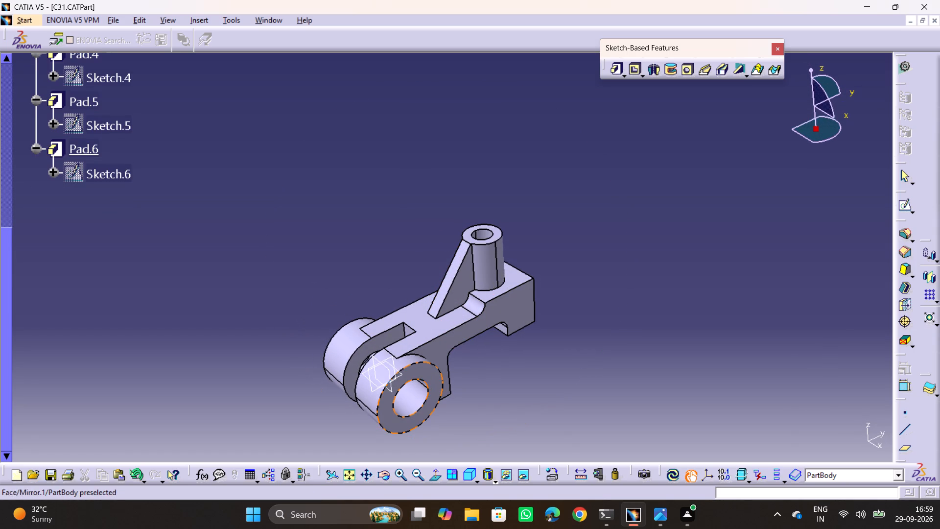
{"action": "left_click", "coordinate": [376, 409]}
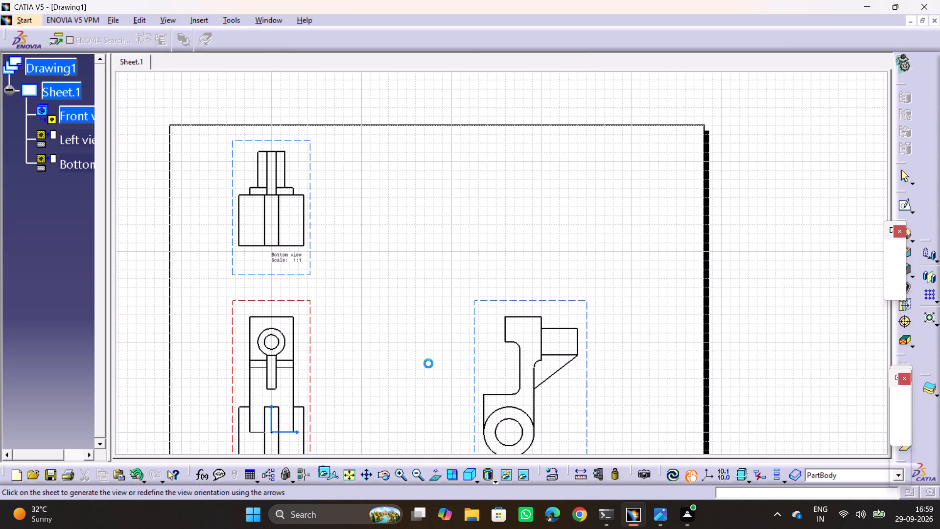
{"action": "middle_click_drag", "start_coordinate": [612, 334], "coordinate": [737, 317]}
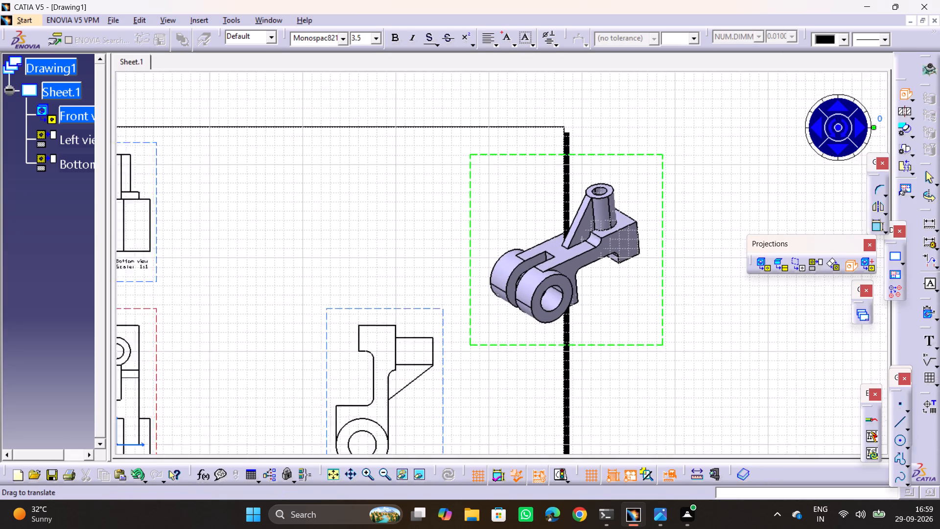
{"action": "middle_click_drag", "start_coordinate": [737, 317], "coordinate": [744, 263]}
{"action": "left_click", "coordinate": [697, 389]}
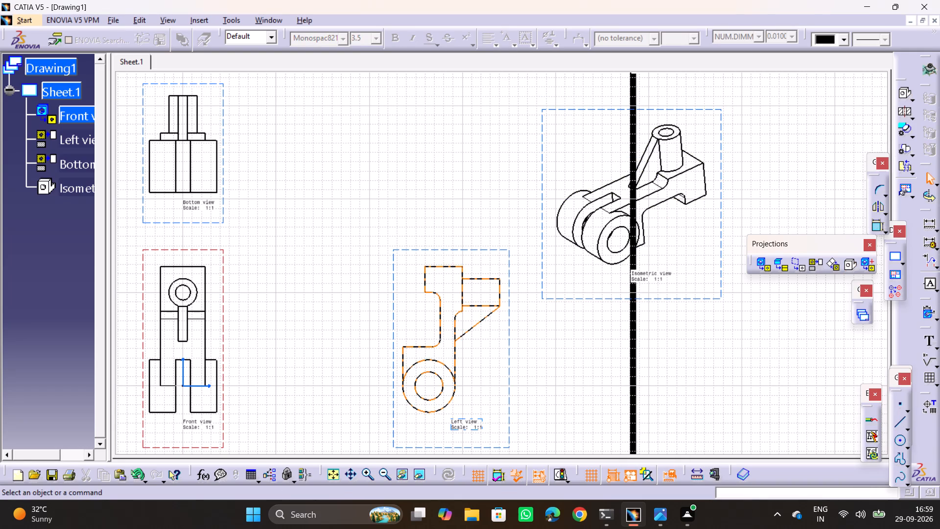
Move the left view closer to the front view and bring the isometric view inside the sheet's upper-right corner.
{"action": "left_click_drag", "start_coordinate": [508, 392], "coordinate": [415, 392]}
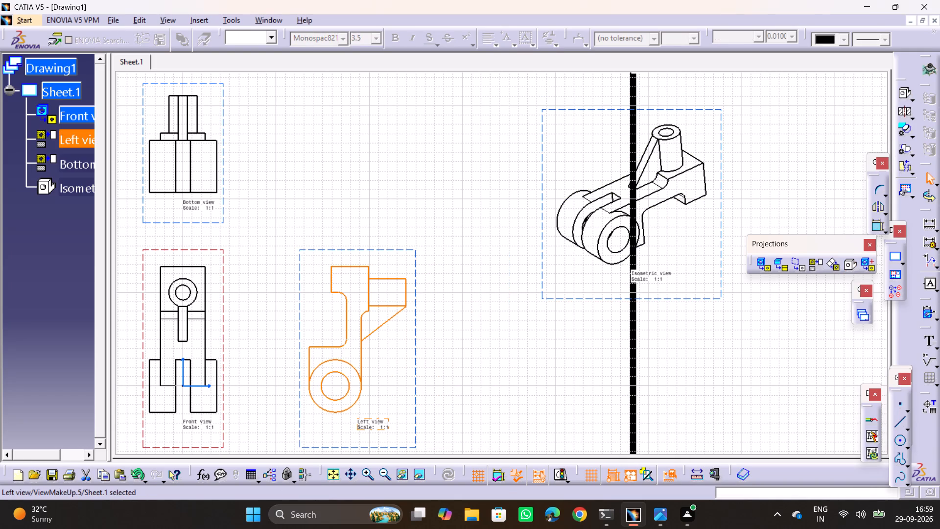
{"action": "left_click_drag", "start_coordinate": [591, 298], "coordinate": [529, 276]}
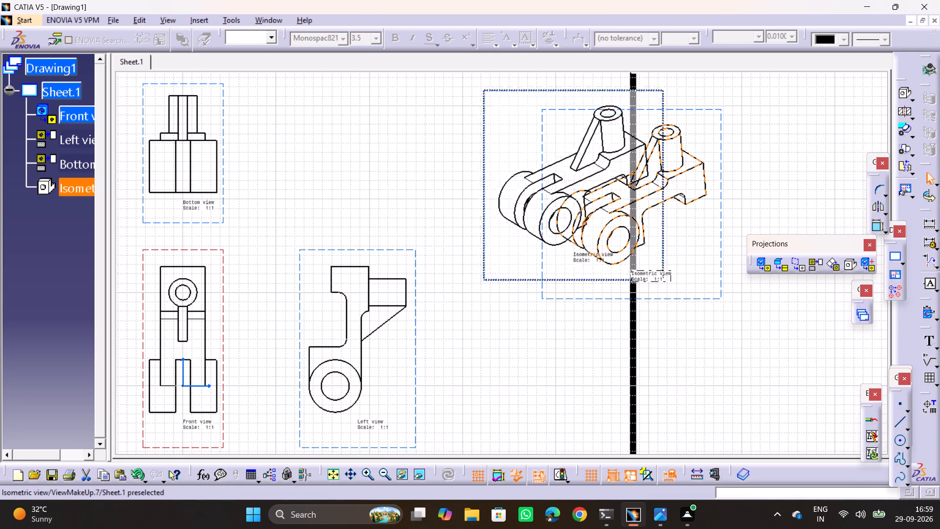
{"action": "left_click_drag", "start_coordinate": [529, 276], "coordinate": [482, 268]}
{"action": "left_click", "coordinate": [717, 240]}
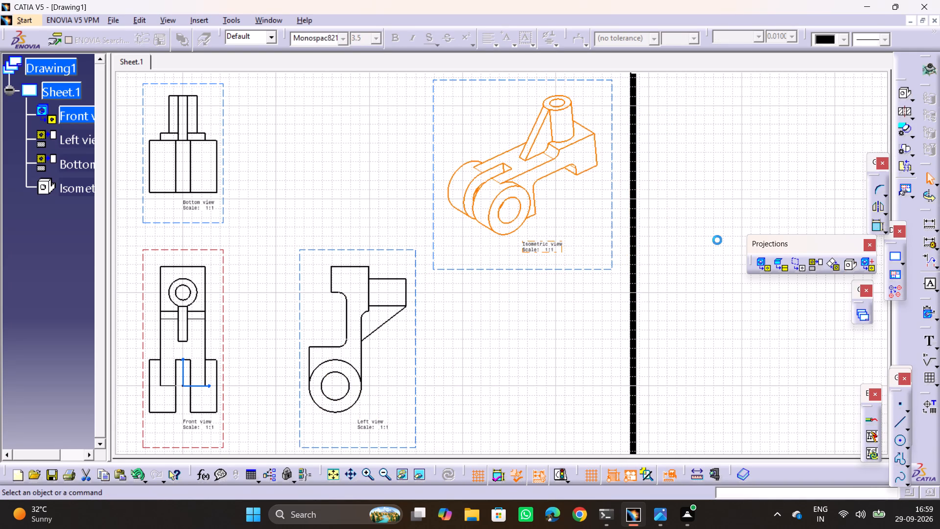
{"action": "middle_click_drag", "start_coordinate": [689, 240], "coordinate": [732, 230]}
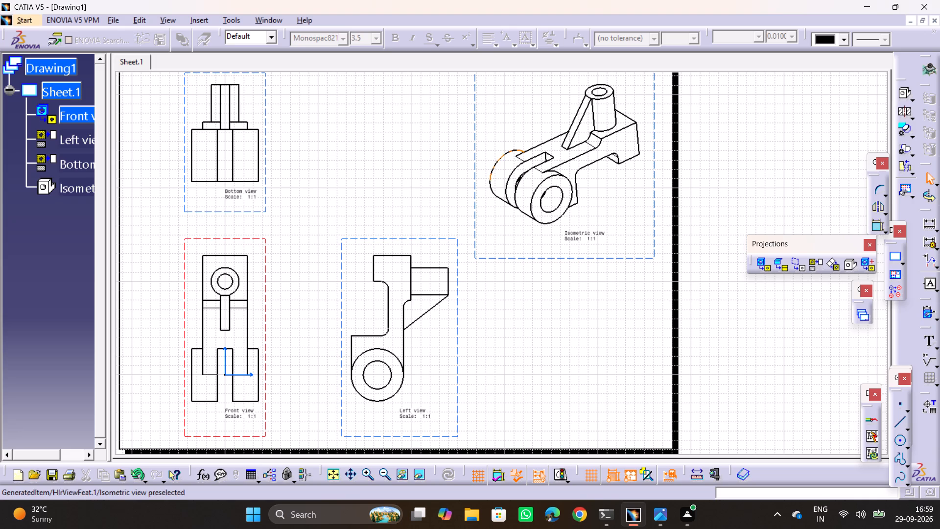
{"action": "middle_click_drag", "start_coordinate": [489, 174], "coordinate": [491, 203], "text": "ctrl"}
{"action": "middle_click_drag", "start_coordinate": [693, 212], "coordinate": [688, 226]}
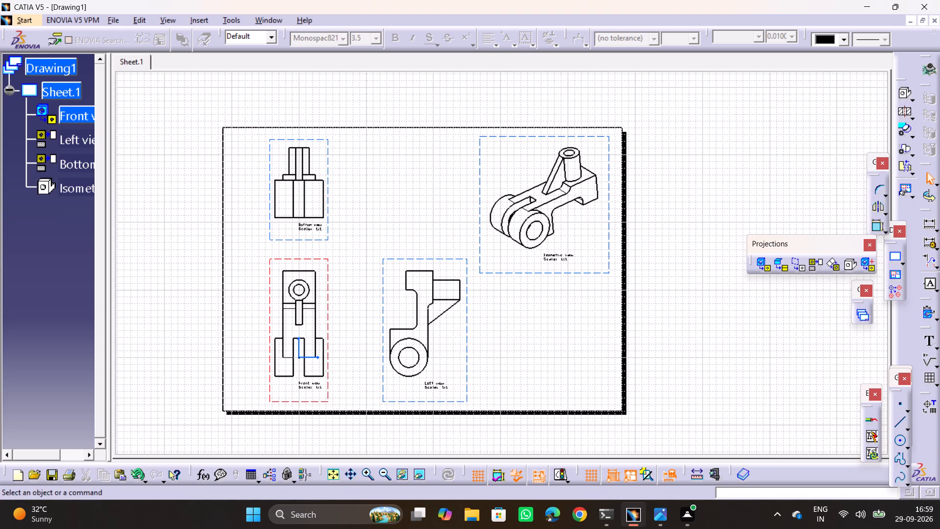
Generate the drawing dimensions automatically from Part1's sketcher, 3D and measured constraints.
{"action": "left_click", "coordinate": [922, 318]}
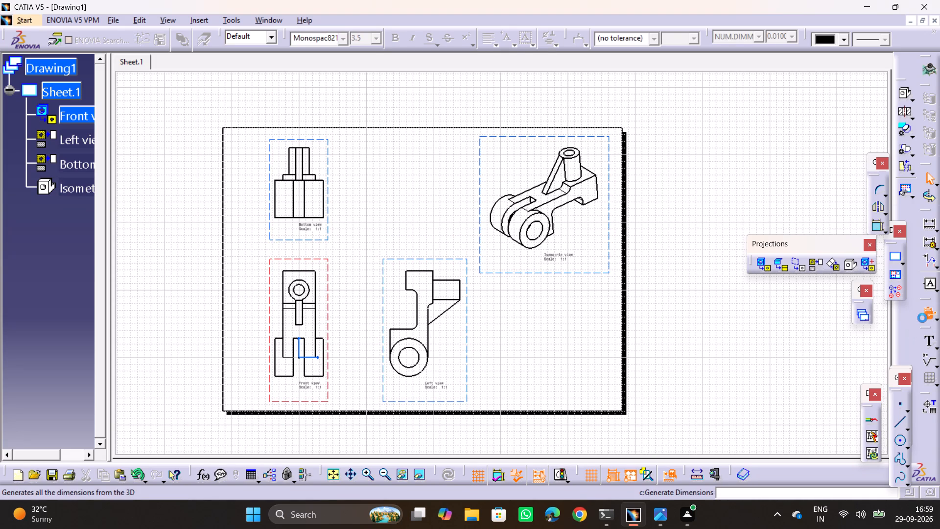
{"action": "left_click", "coordinate": [821, 446]}
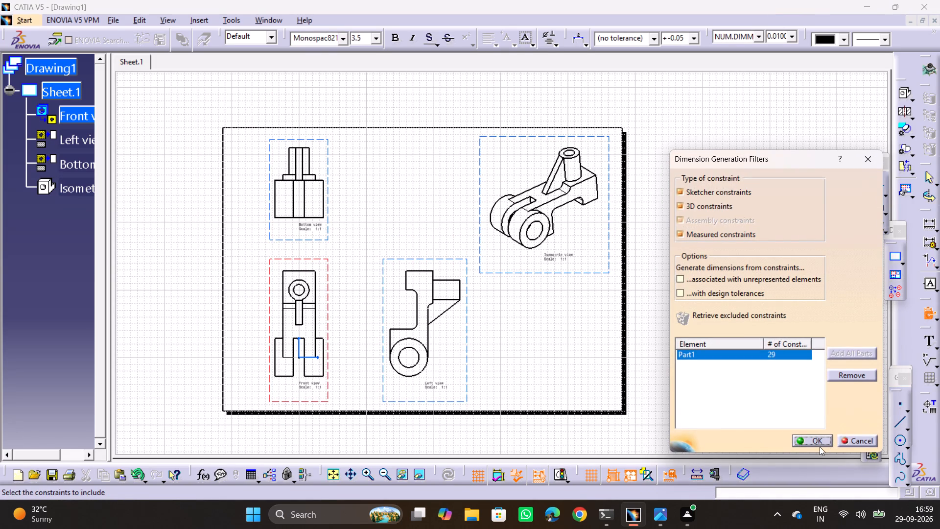
{"action": "left_click", "coordinate": [820, 444]}
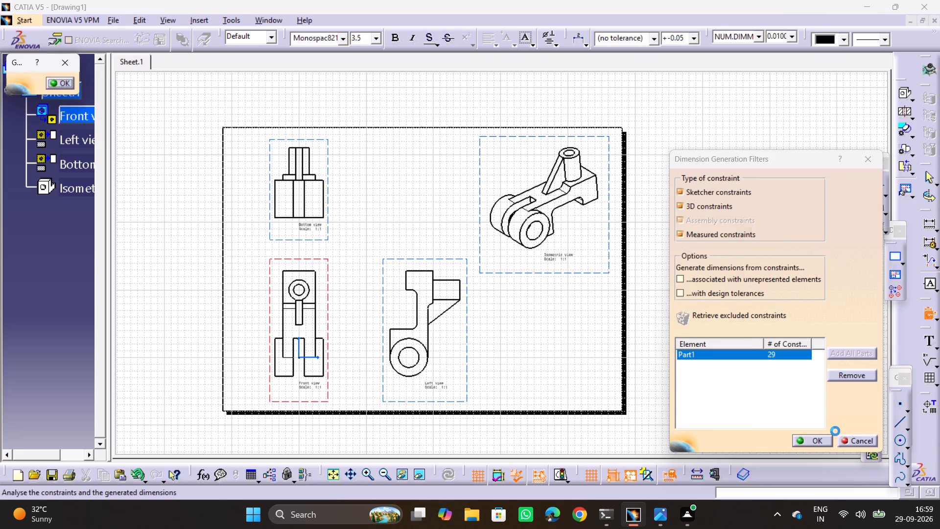
{"action": "left_click", "coordinate": [858, 439]}
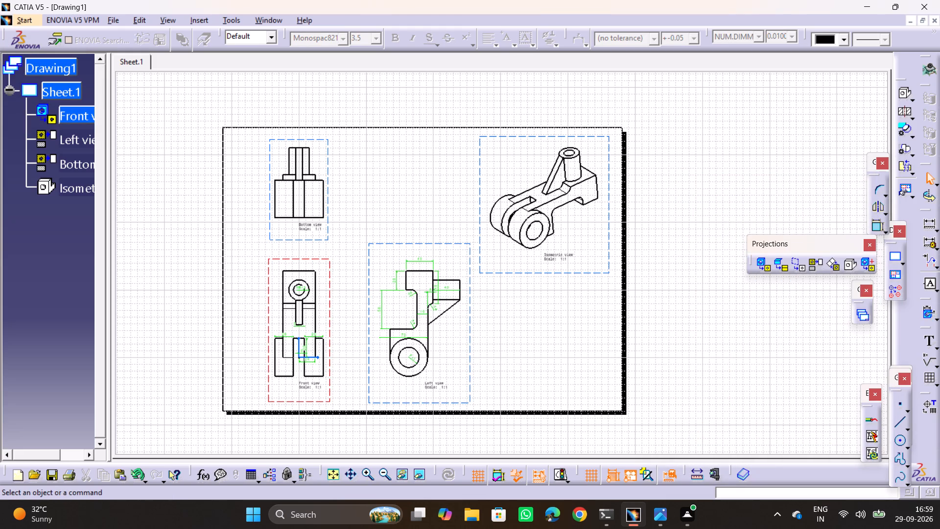
{"action": "left_click", "coordinate": [714, 364]}
Preview the print and output the whole drawing with Microsoft Print to PDF, saving it as C31 in the JI folder.
{"action": "key", "text": "ctrl+p"}
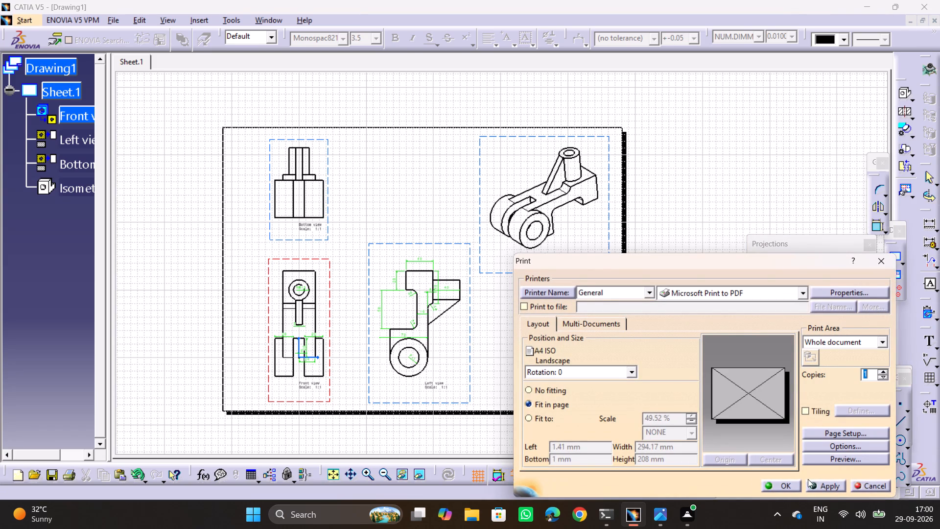
{"action": "left_click", "coordinate": [833, 460]}
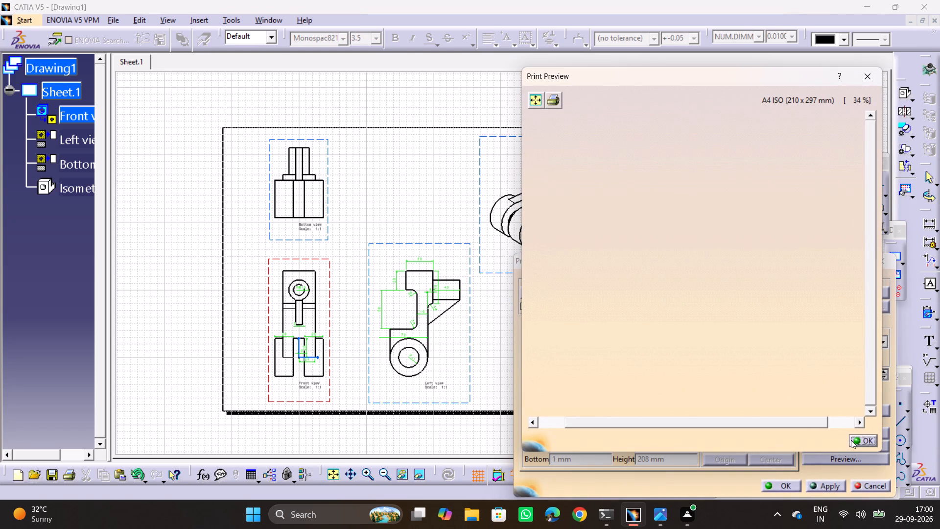
{"action": "left_click", "coordinate": [851, 440]}
{"action": "left_click", "coordinate": [764, 489]}
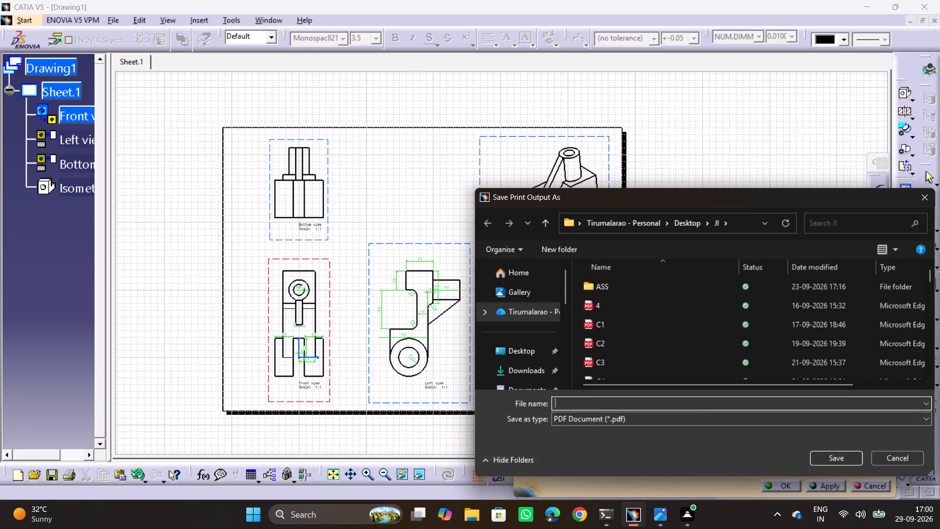
{"action": "key", "text": "c"}
{"action": "key", "text": "3"}
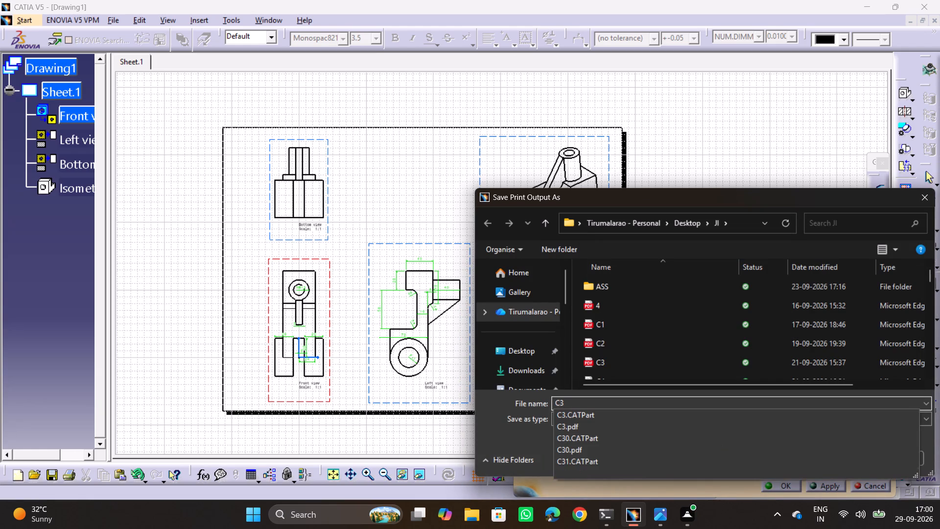
{"action": "key", "text": "1"}
{"action": "left_click", "coordinate": [846, 458]}
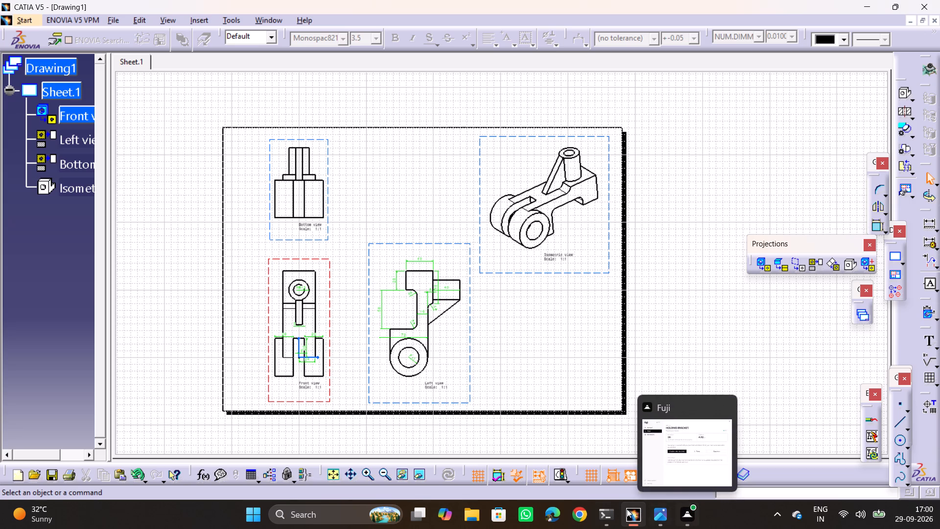
Switch back to the C31 part document.
{"action": "left_click", "coordinate": [600, 446]}
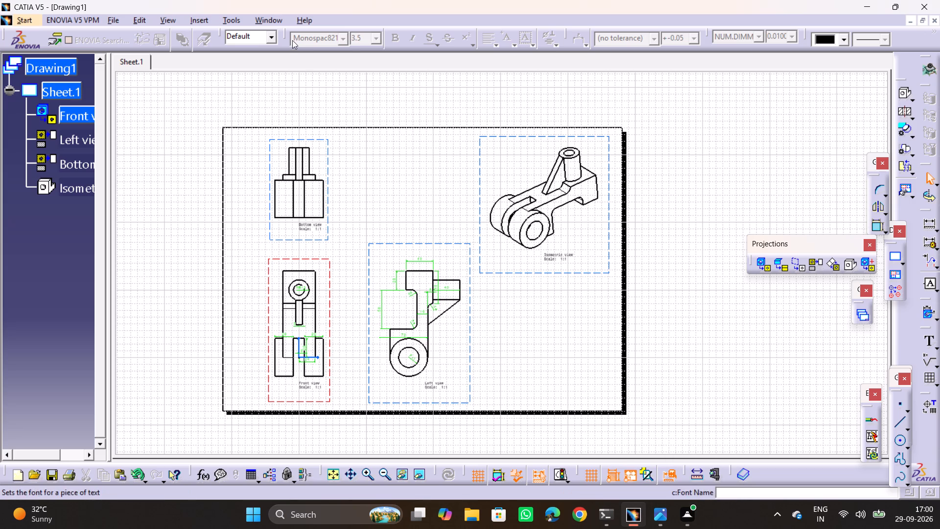
{"action": "left_click", "coordinate": [273, 15]}
{"action": "left_click", "coordinate": [301, 96]}
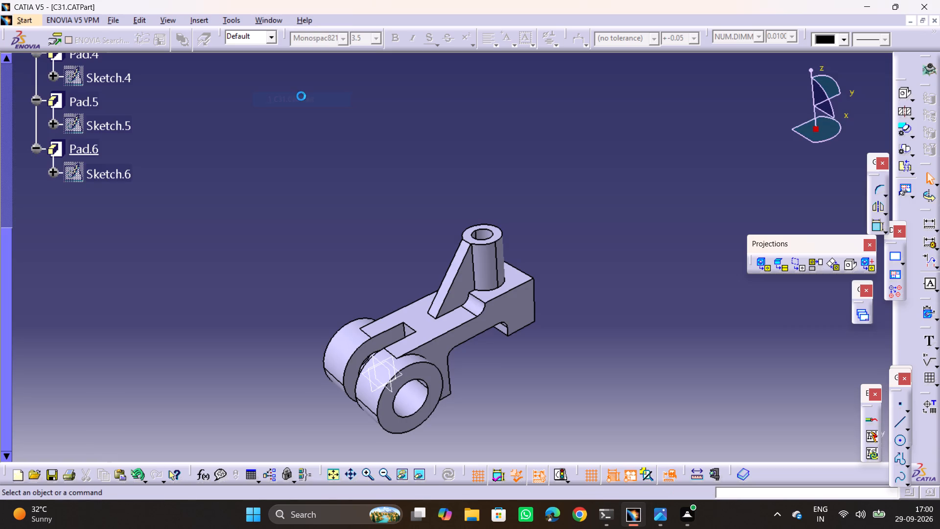